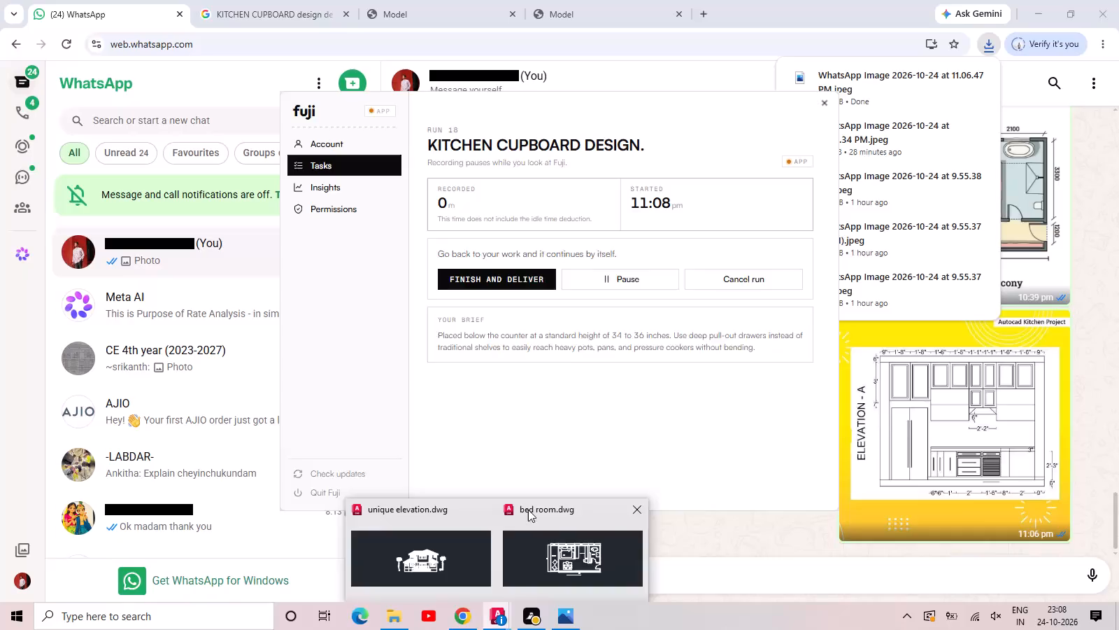
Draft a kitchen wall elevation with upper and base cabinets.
Switch to AutoCAD and start a new blank drawing.
left_click(580, 550)
left_click(238, 118)
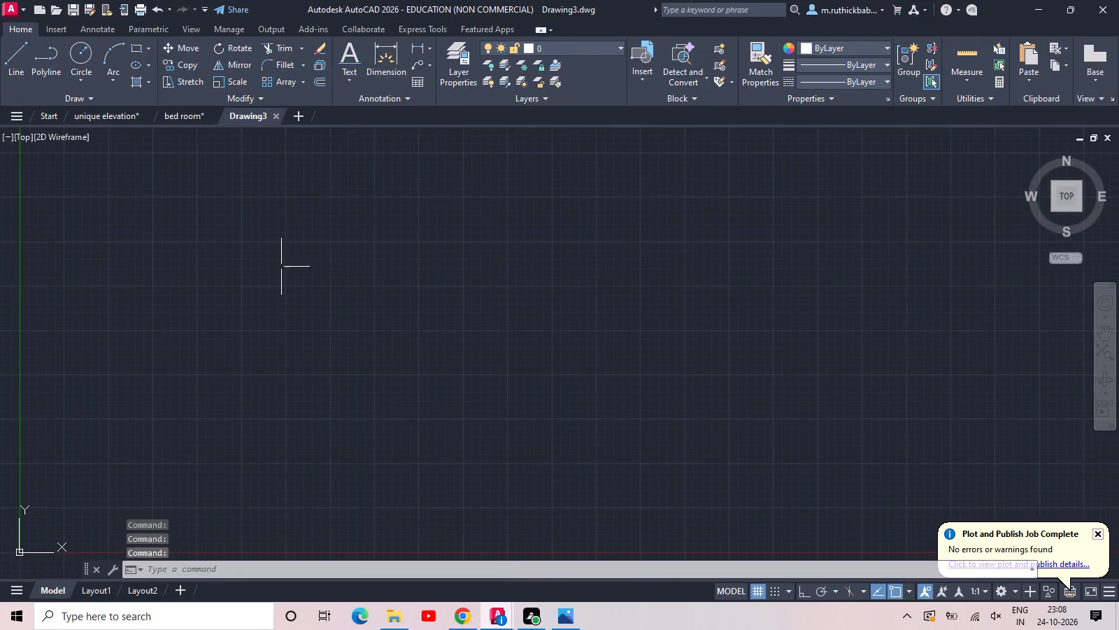
Save the new drawing in Documents as "kitchen CUPBOARD".
key("ctrl+s")
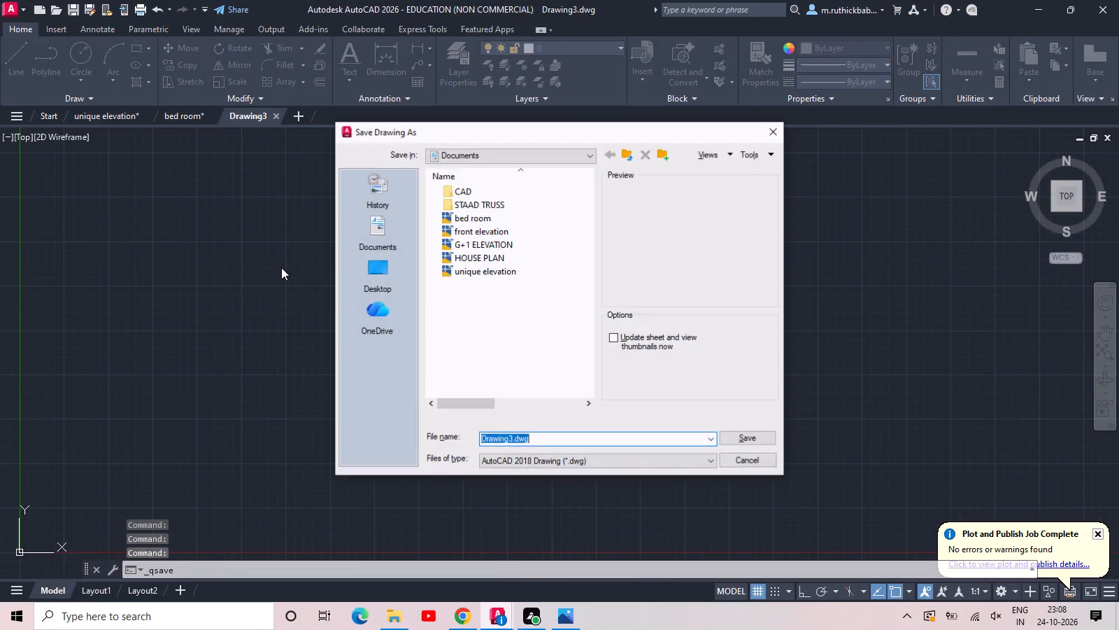
key("k")
type("itchen")
key("space")
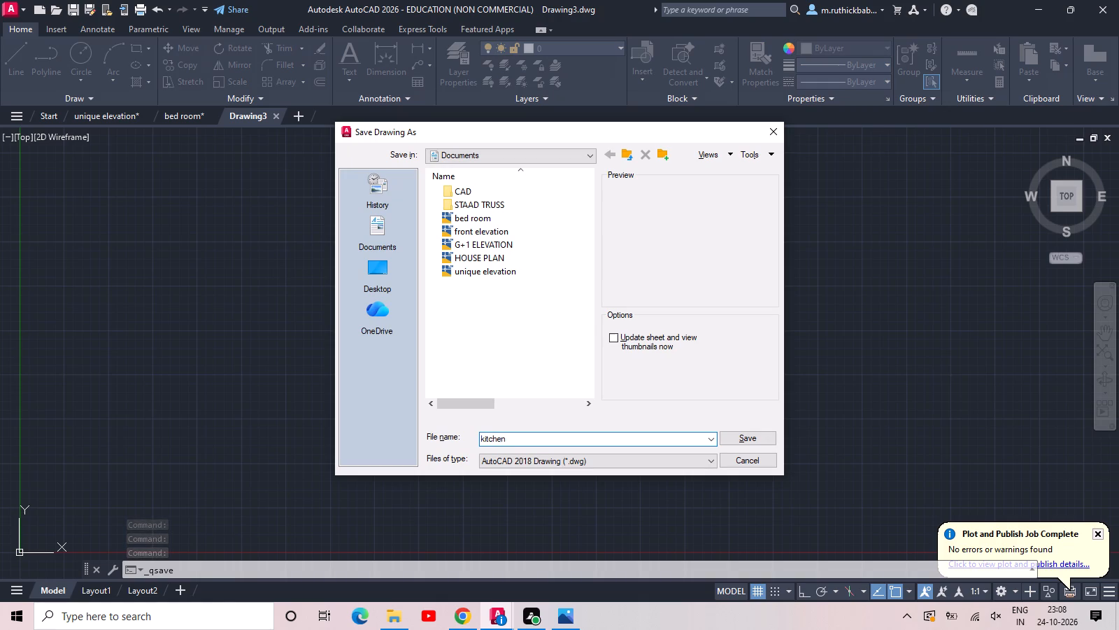
key("ctrl+v")
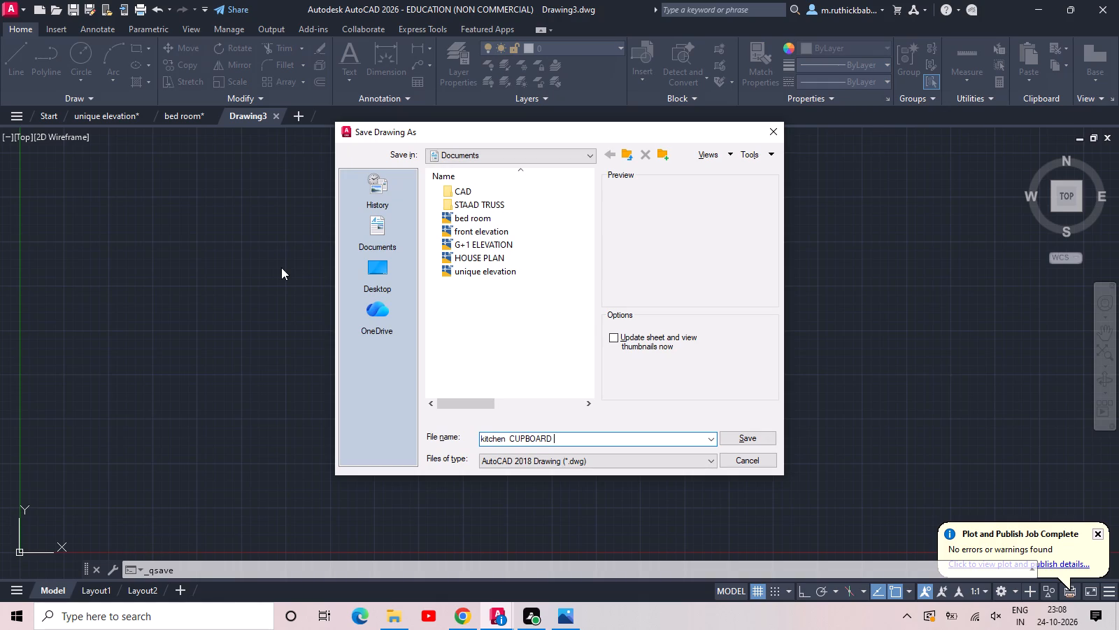
key("Return")
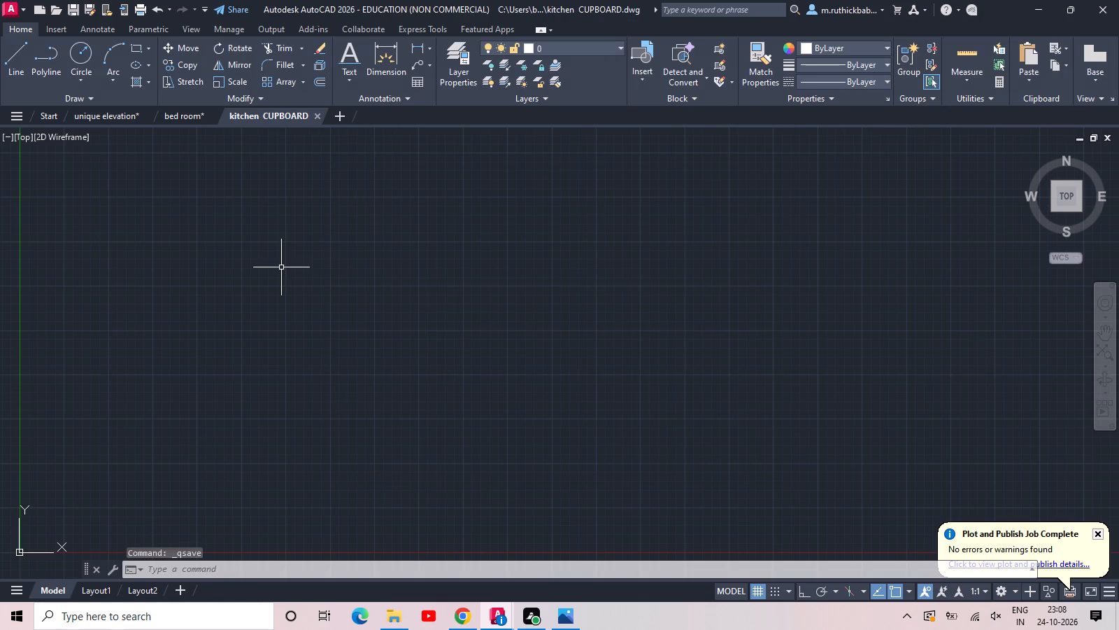
Set the drawing's length units to Engineering with precision 0'-0" and dismiss the plot notification.
scroll(281, 267, "down", 1)
scroll(281, 267, "up", 1)
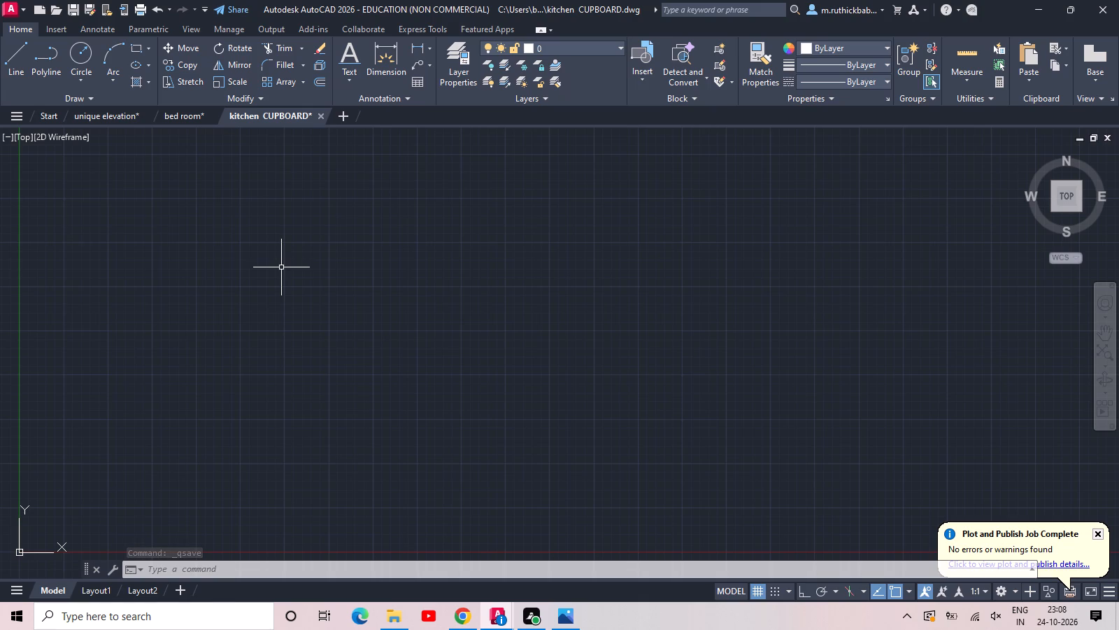
type("un")
key("space")
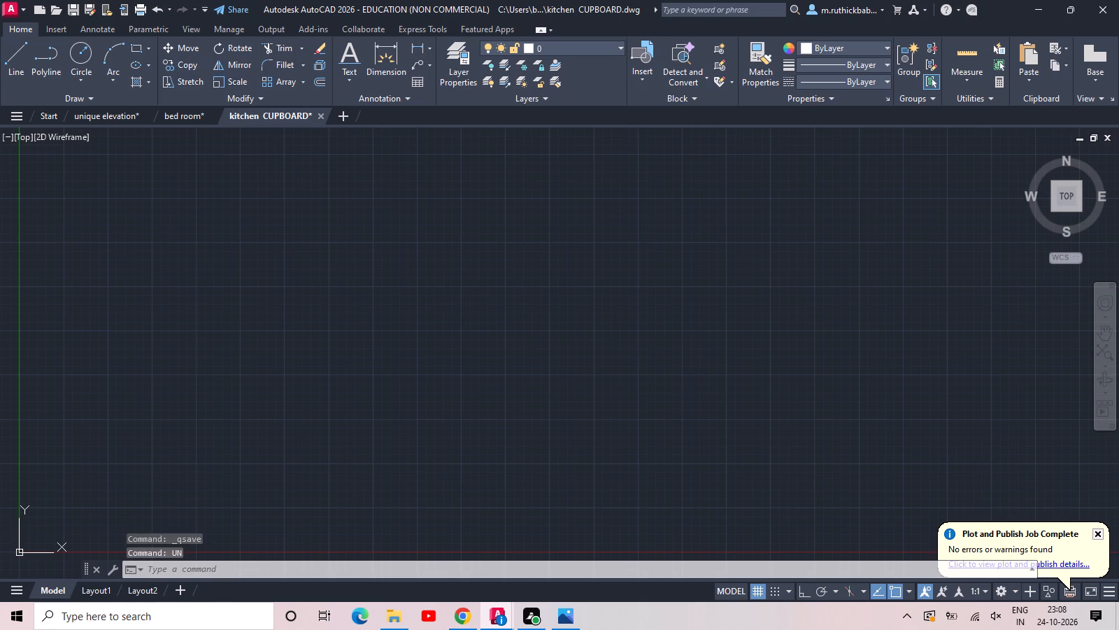
left_click(513, 204)
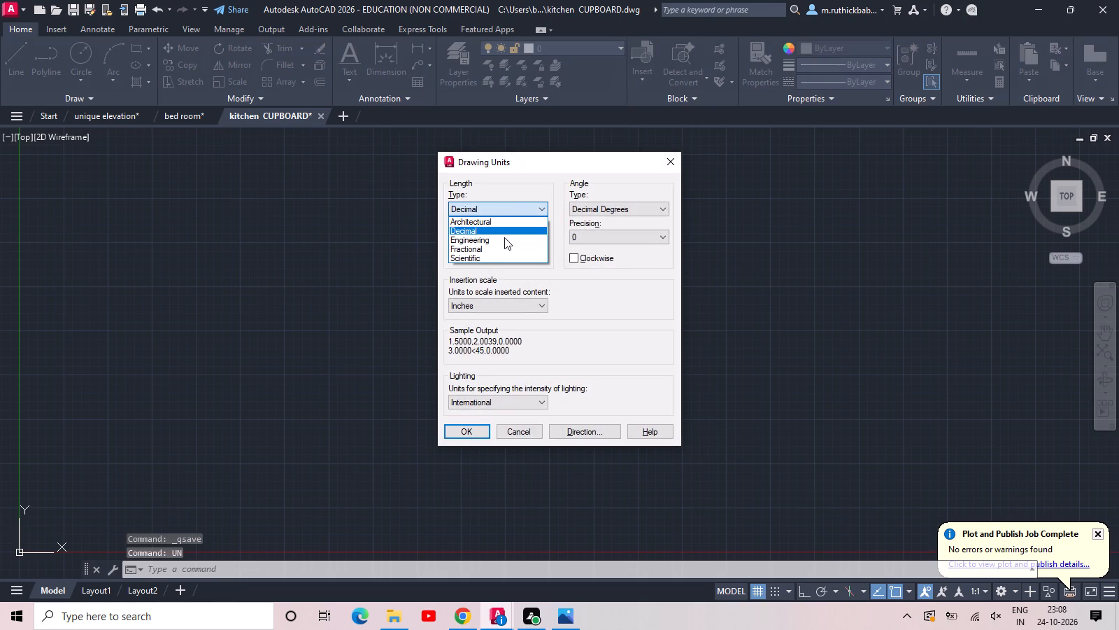
left_click(504, 237)
left_click(504, 237)
left_click(499, 248)
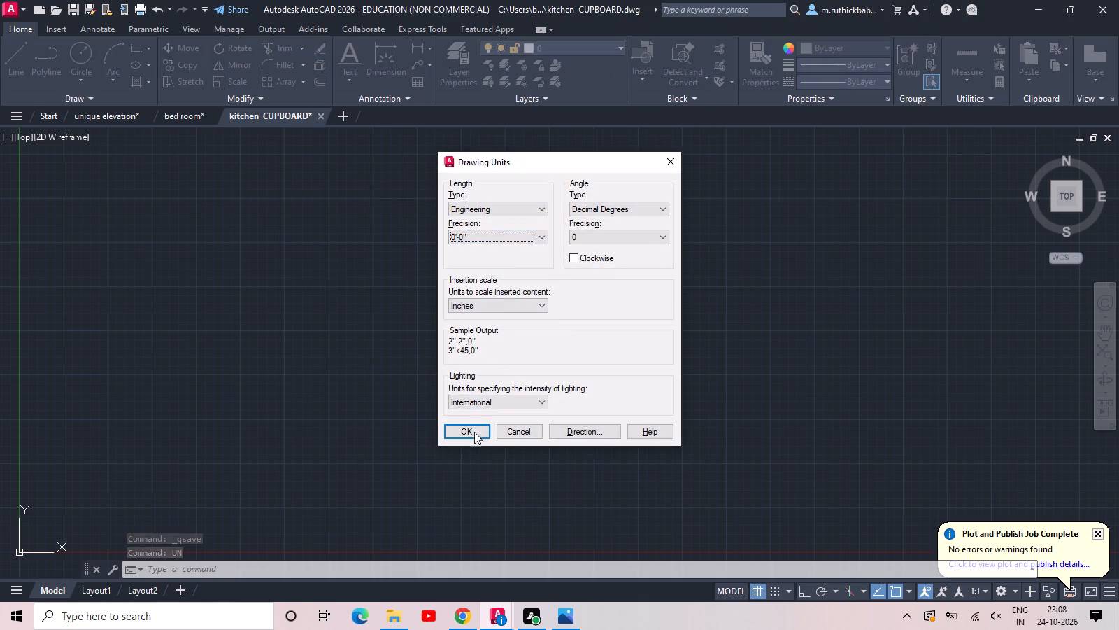
left_click(473, 433)
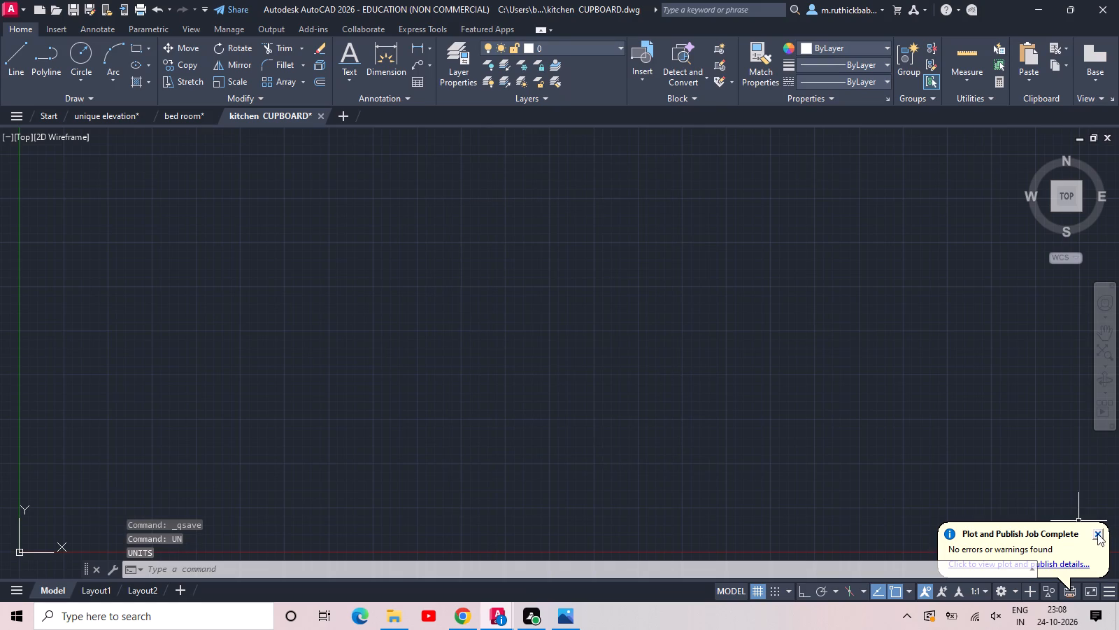
left_click(1095, 533)
Draw a rectangle 8' wide and 7' high above and to the right of the origin.
scroll(1080, 531, "down", 2)
scroll(909, 466, "down", 1)
middle_click_drag(901, 421, 647, 393)
middle_click_drag(577, 378, 180, 402)
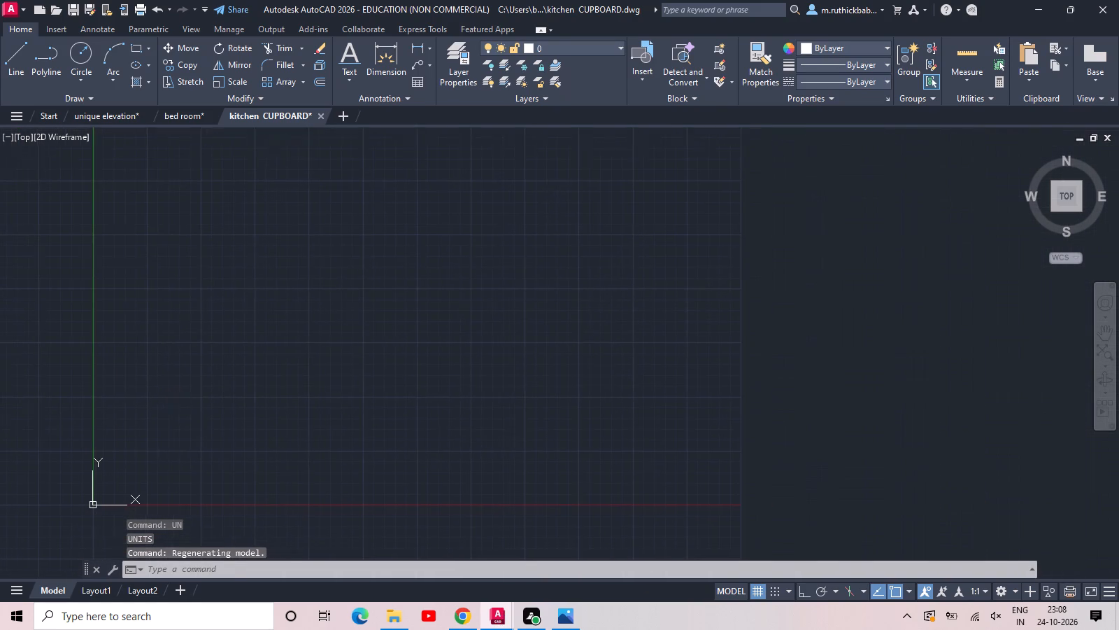
middle_click_drag(180, 402, 174, 400)
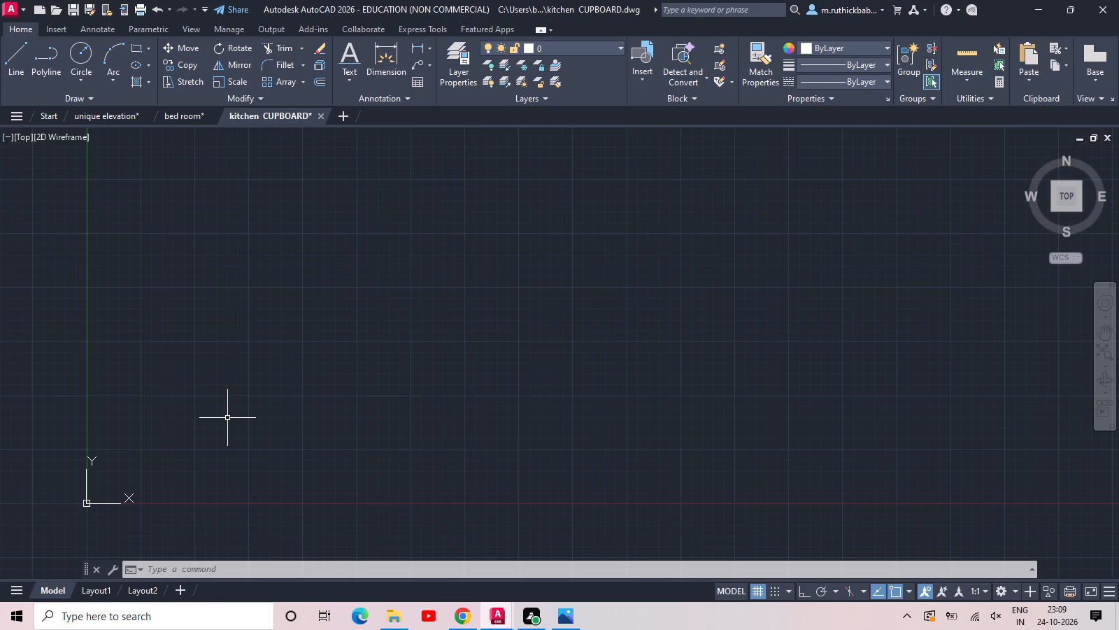
type("rec")
key("space")
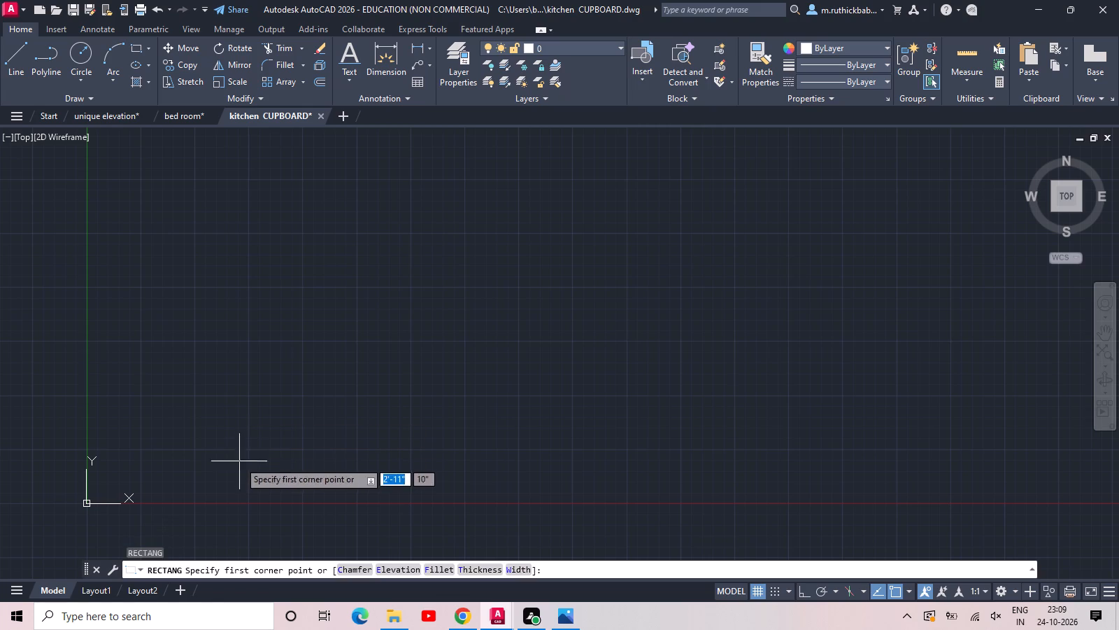
left_click(239, 461)
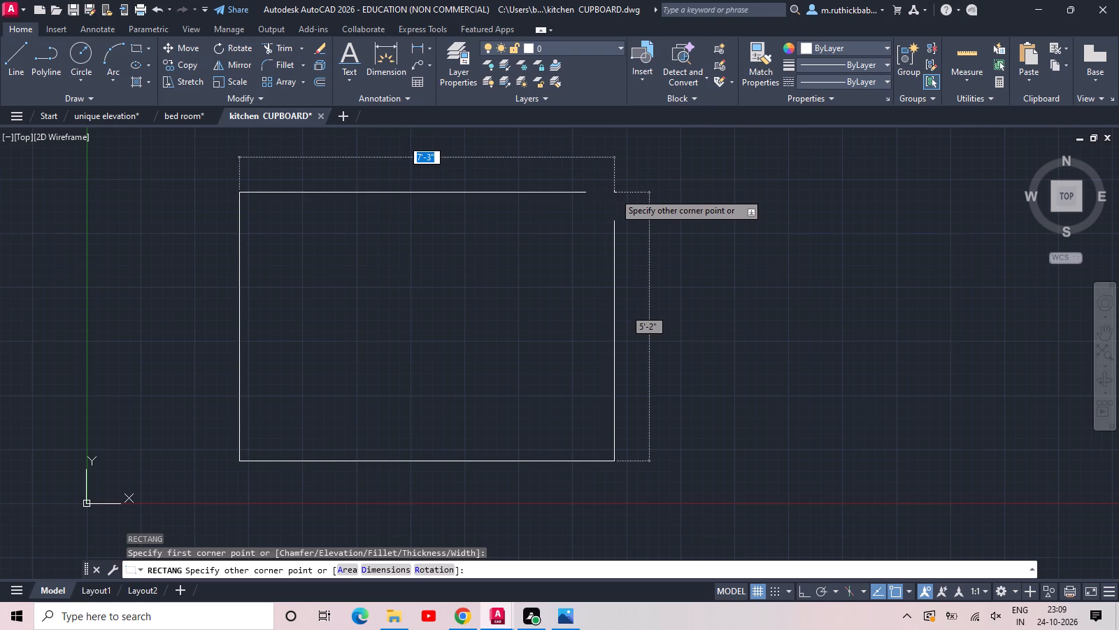
type("7'")
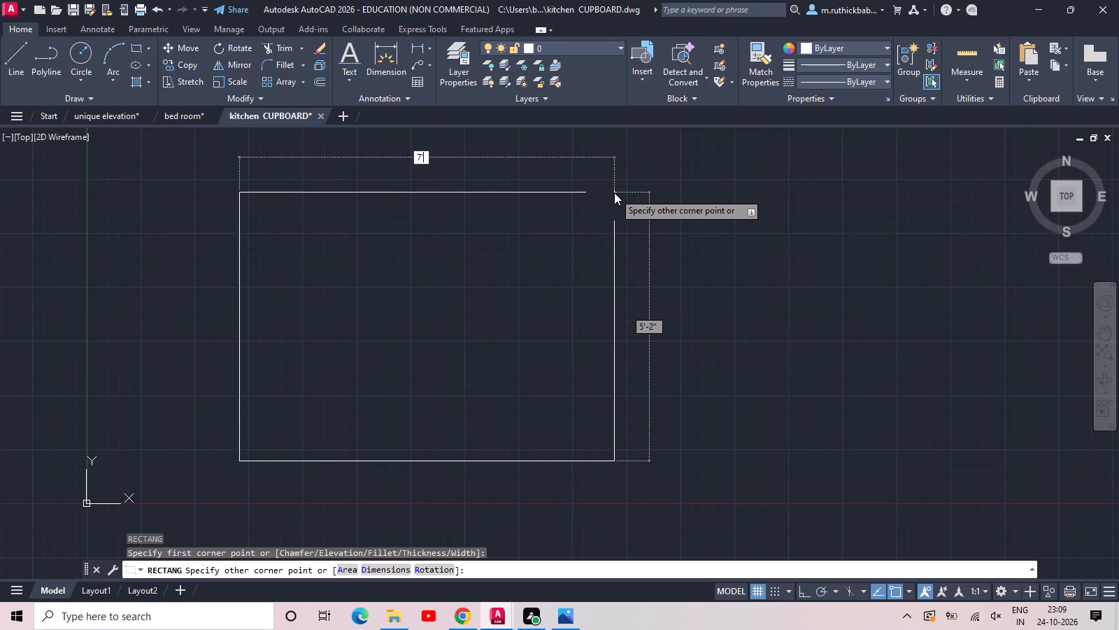
key("BackSpace")
key("BackSpace")
type("8'")
key("Tab")
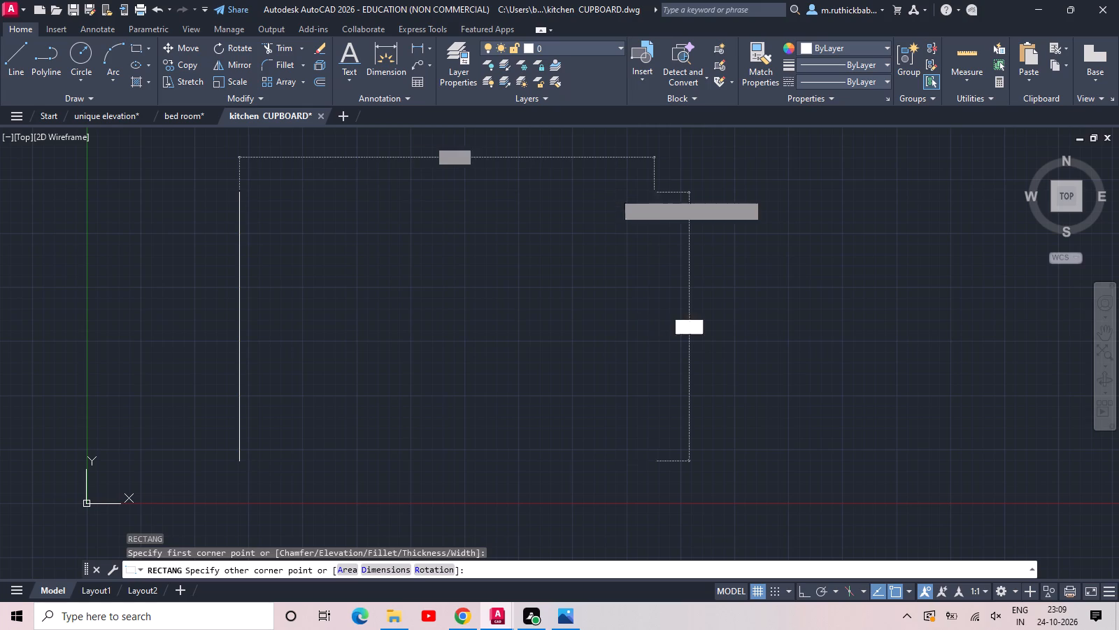
type("7'")
key("Return")
Explode the 8' by 7' rectangle into separate lines.
scroll(614, 192, "down", 2)
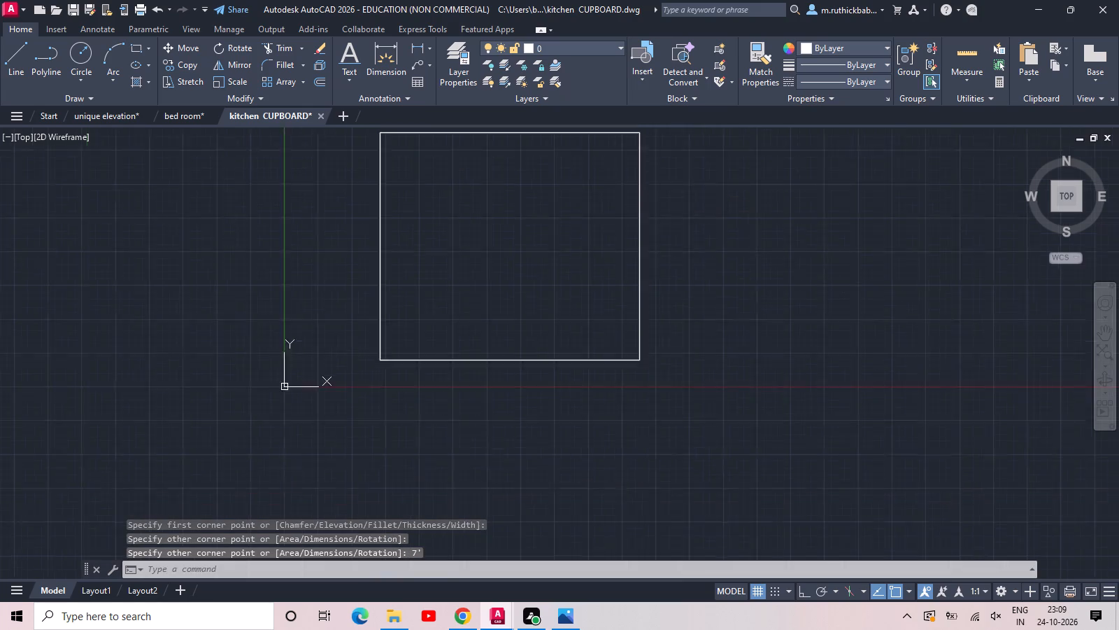
scroll(614, 192, "down", 1)
middle_click_drag(611, 202, 514, 267)
scroll(478, 286, "up", 1)
left_click_drag(476, 275, 461, 270)
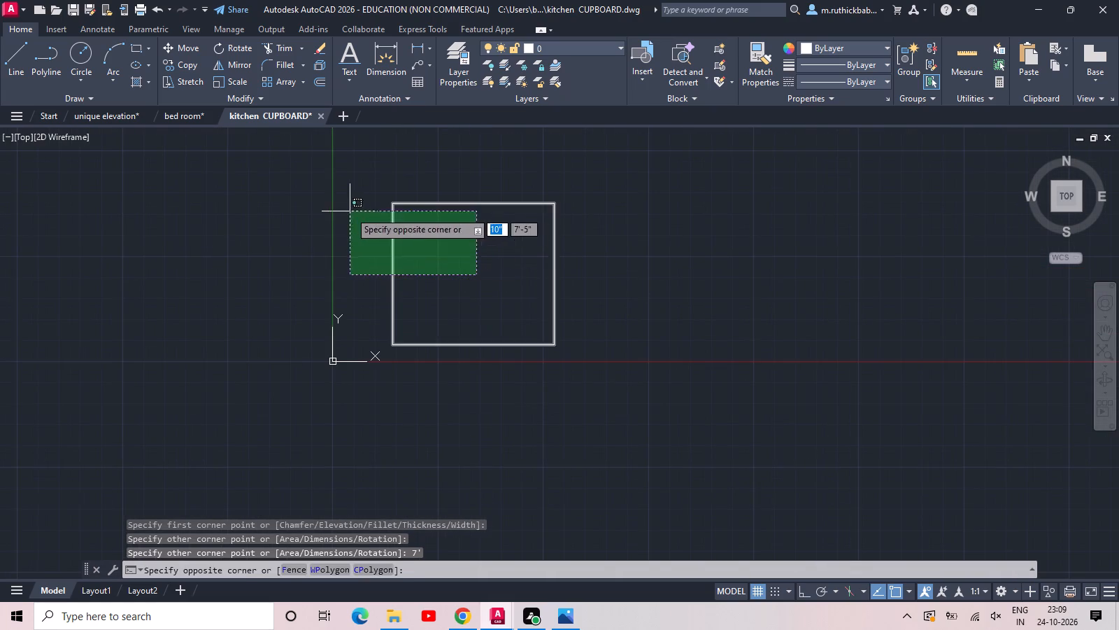
left_click(349, 211)
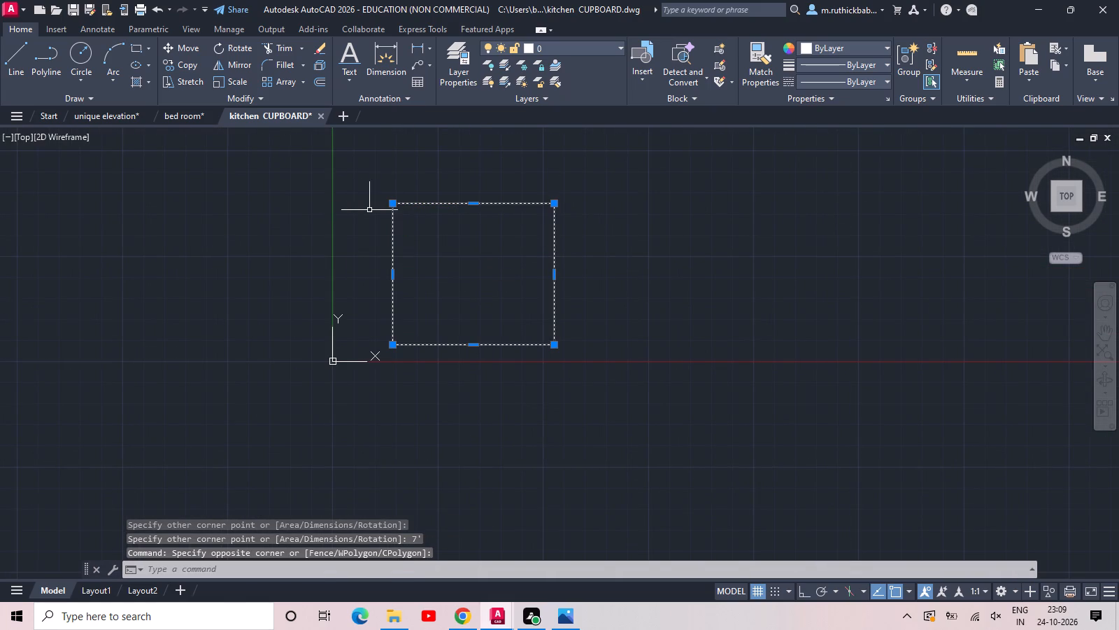
type("x off")
Offset the rectangle's left edge 9" inward.
key("space")
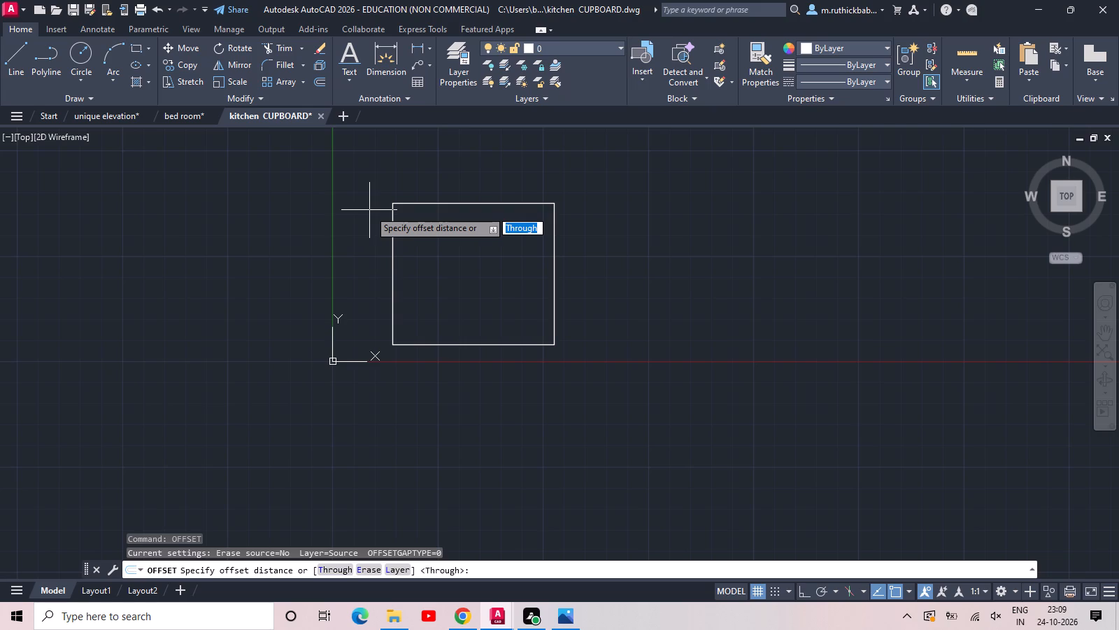
type("9")
key("space")
scroll(409, 256, "up", 2)
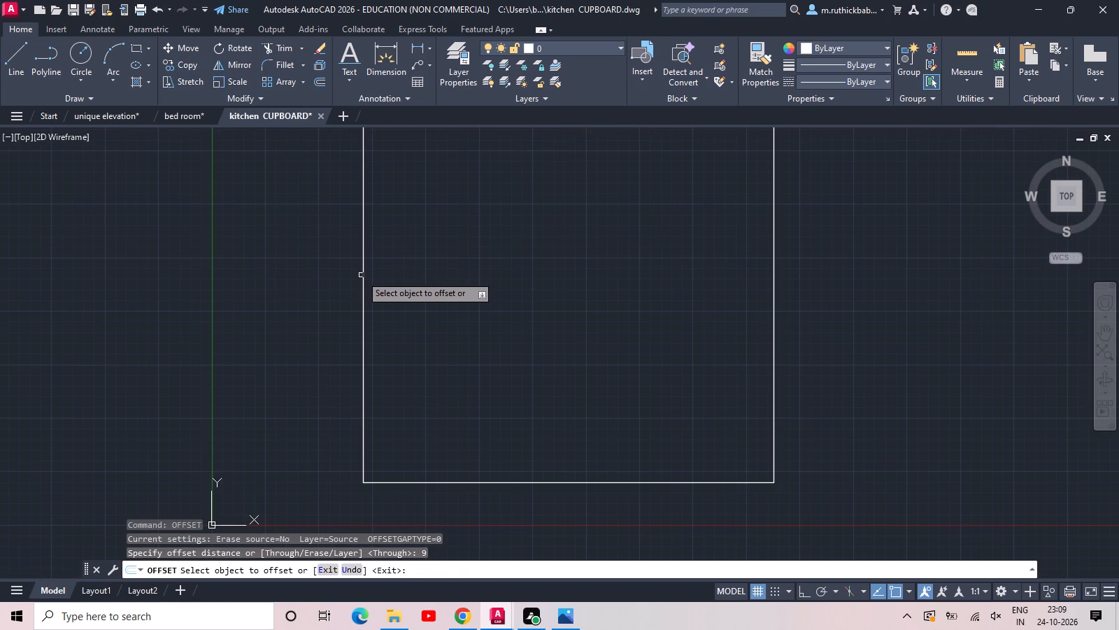
left_click(361, 275)
left_click(381, 283)
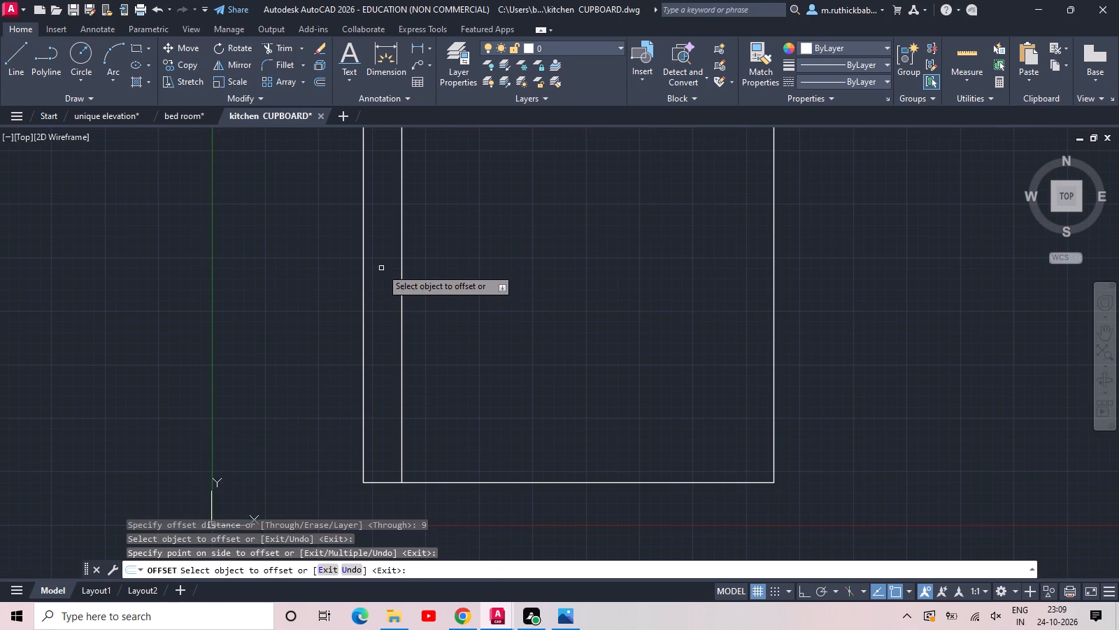
Offset the first inner vertical line 1'8" to the right, and offset the resulting line another 1'8".
middle_click_drag(381, 268, 340, 316)
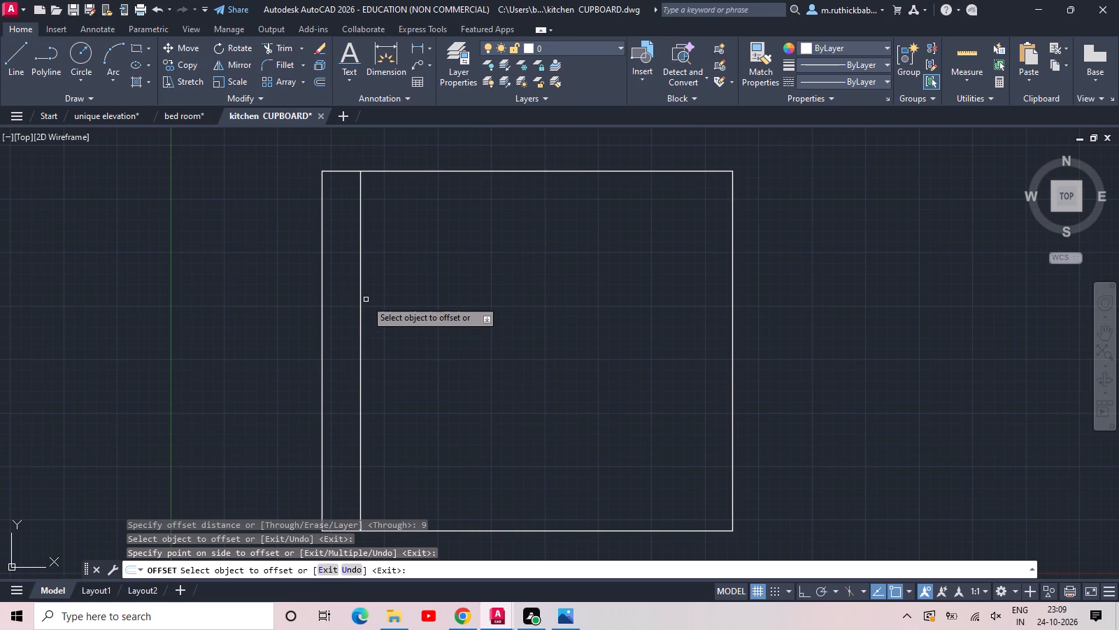
left_click(359, 291)
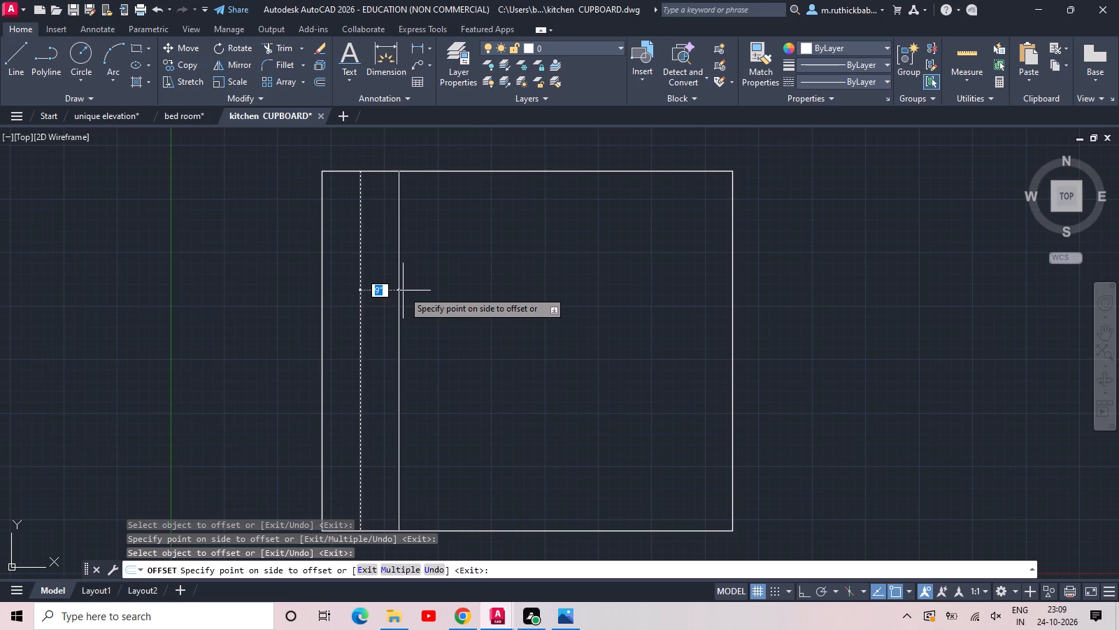
type("1'8")
key("space")
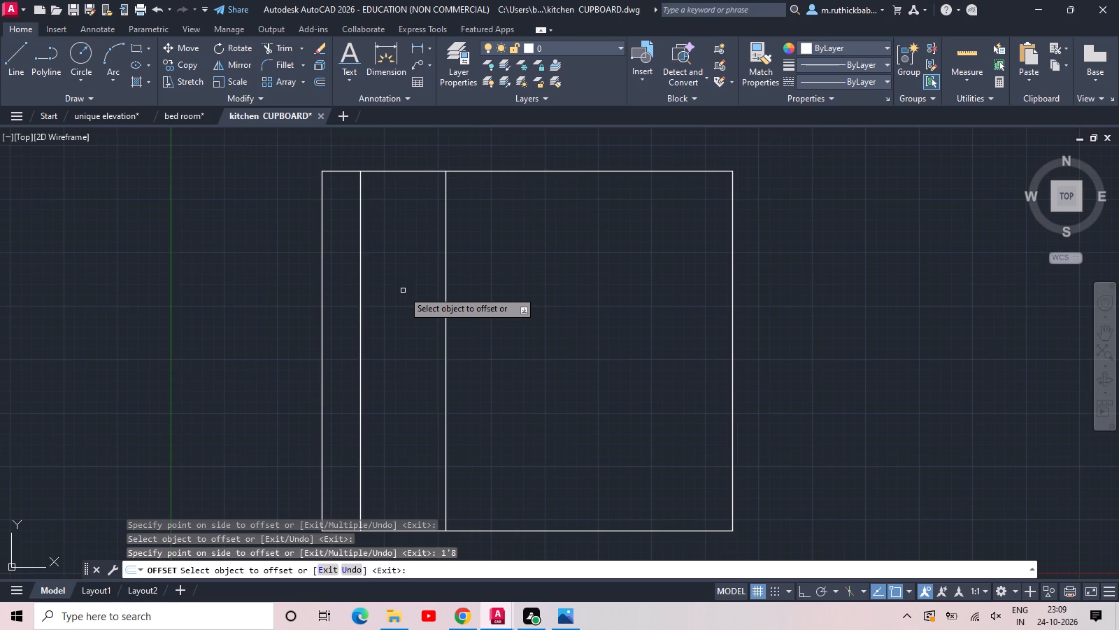
left_click(445, 258)
type("1'8")
key("space")
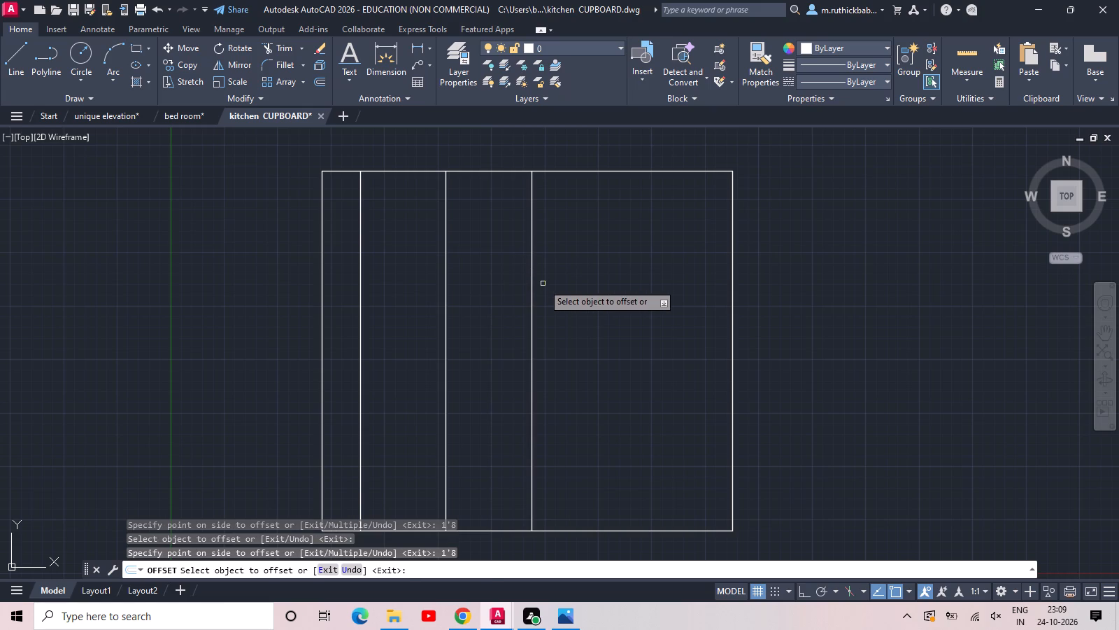
Offset the rightmost inner vertical line 1'6" to the right, and offset the resulting line another 1'6".
left_click(532, 279)
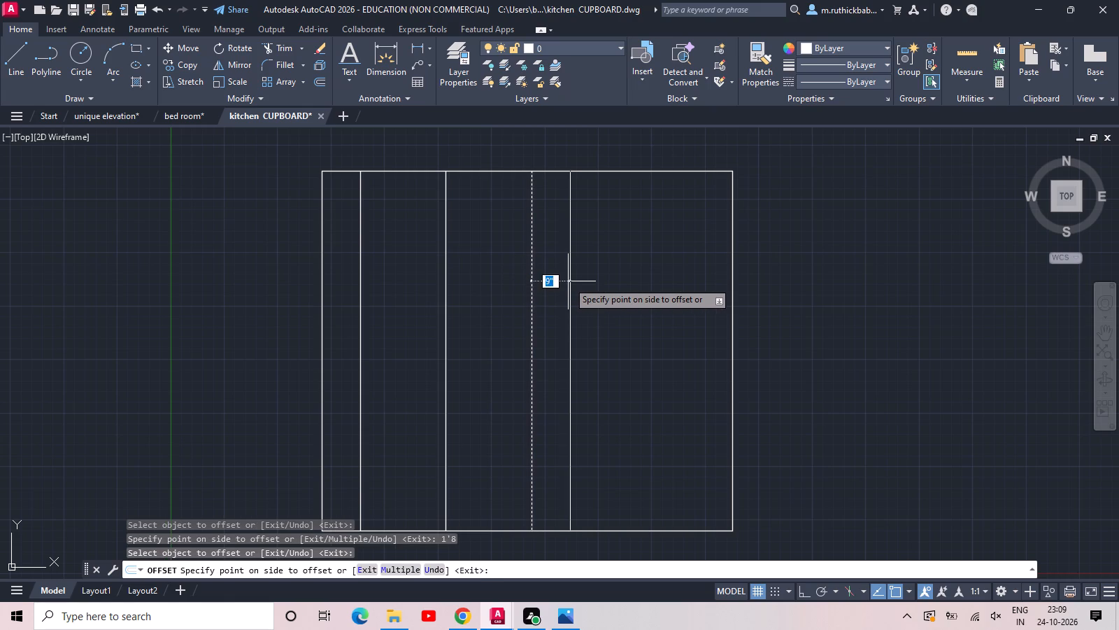
key("1")
type("'6")
key("space")
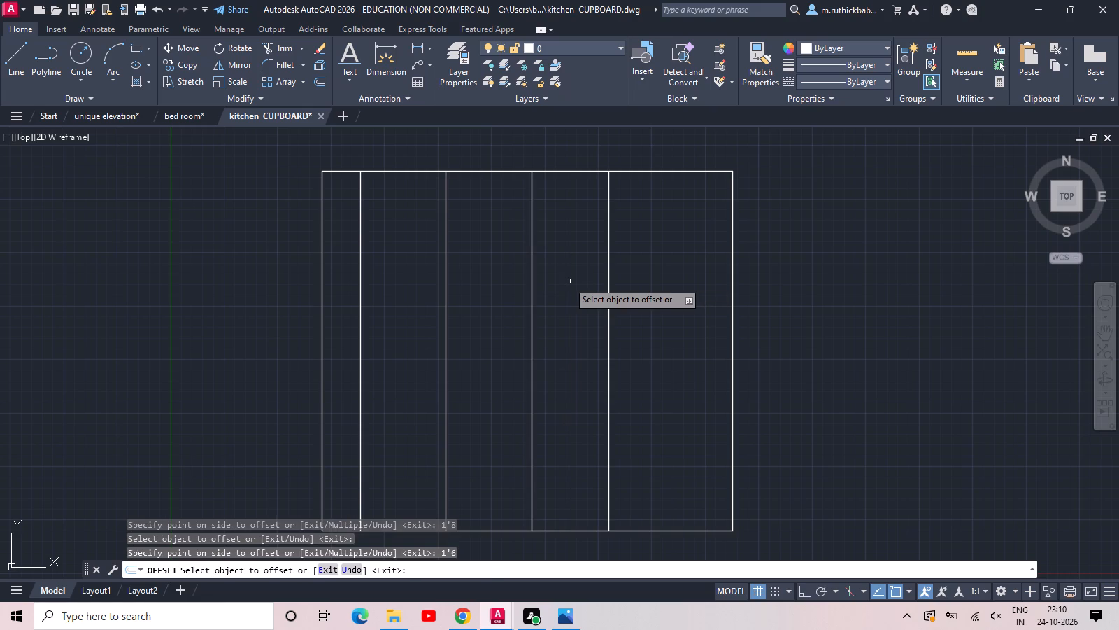
left_click(608, 297)
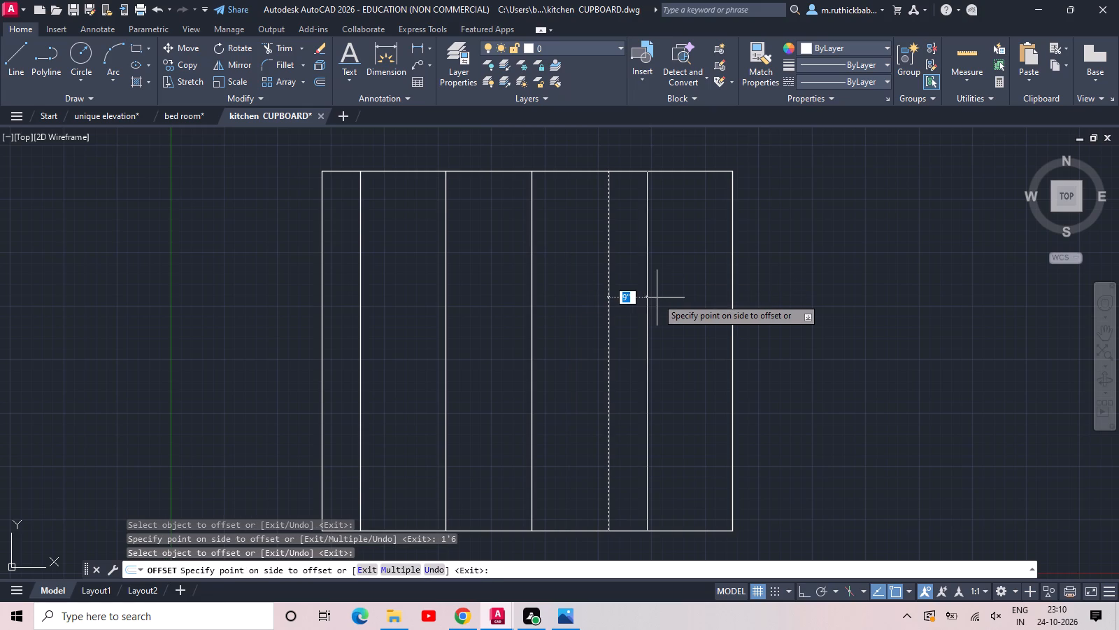
type("1'6")
key("space")
Offset the last inner vertical line 1'1" to the right, past the rectangle's right edge.
left_click(686, 290)
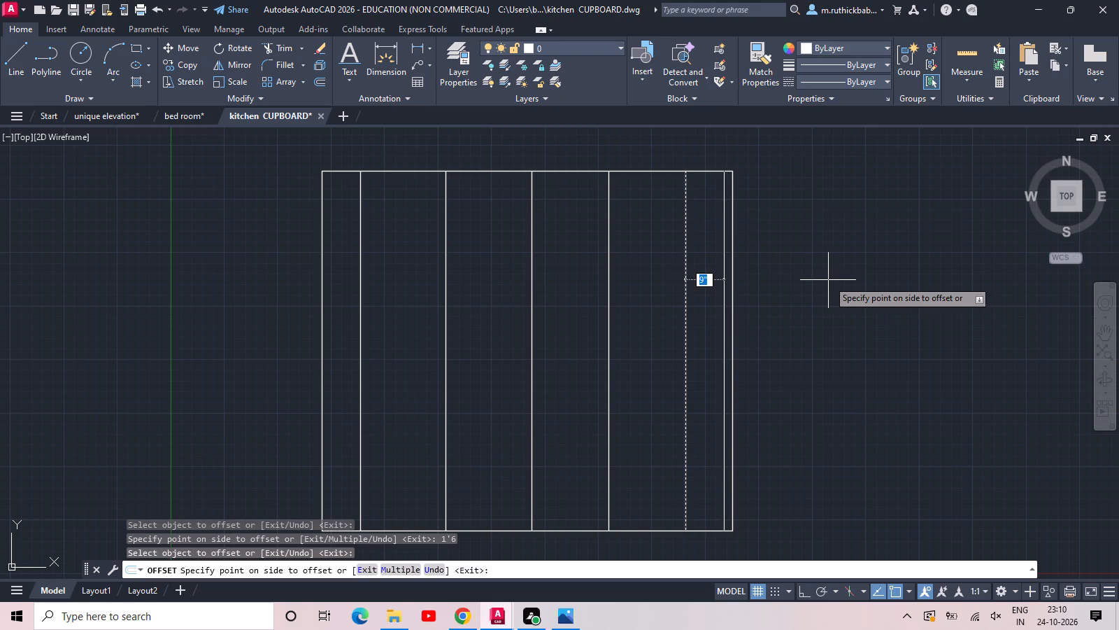
type("1'1")
key("space")
Offset the vertical line just past the rectangle's right edge 1'1" to the right, and offset the resulting line 1'6" to the right.
left_click(742, 300)
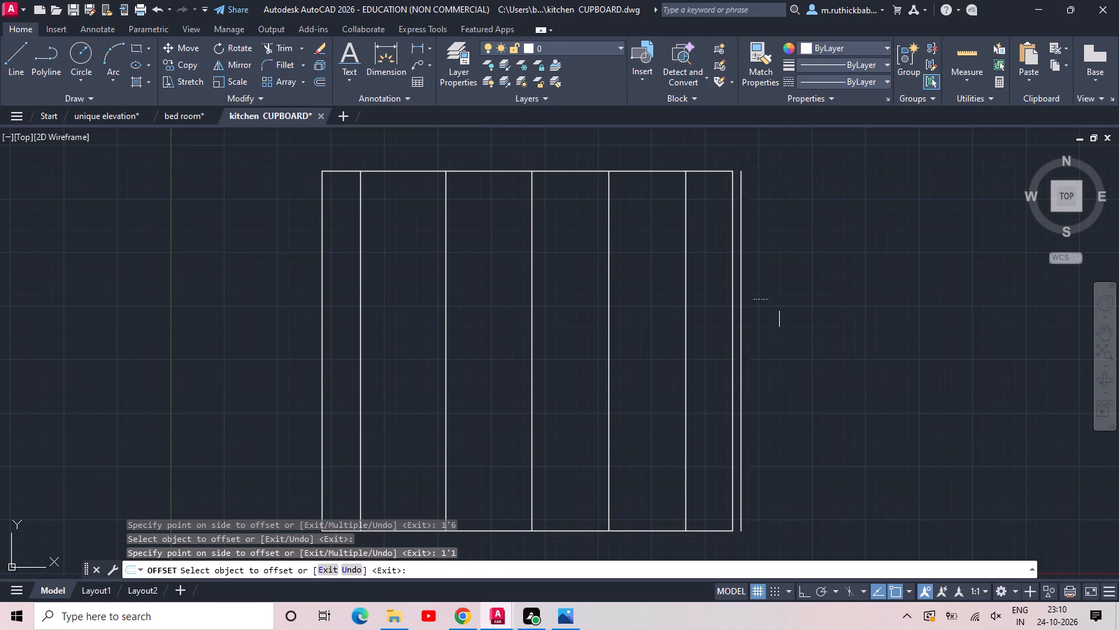
type("1'1")
key("space")
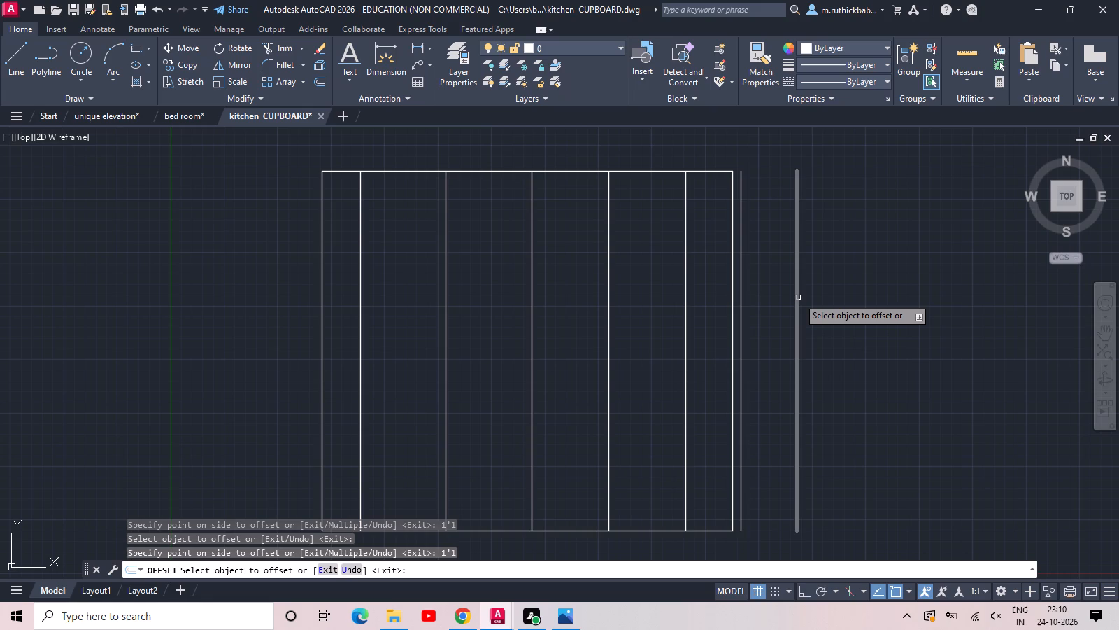
left_click(799, 302)
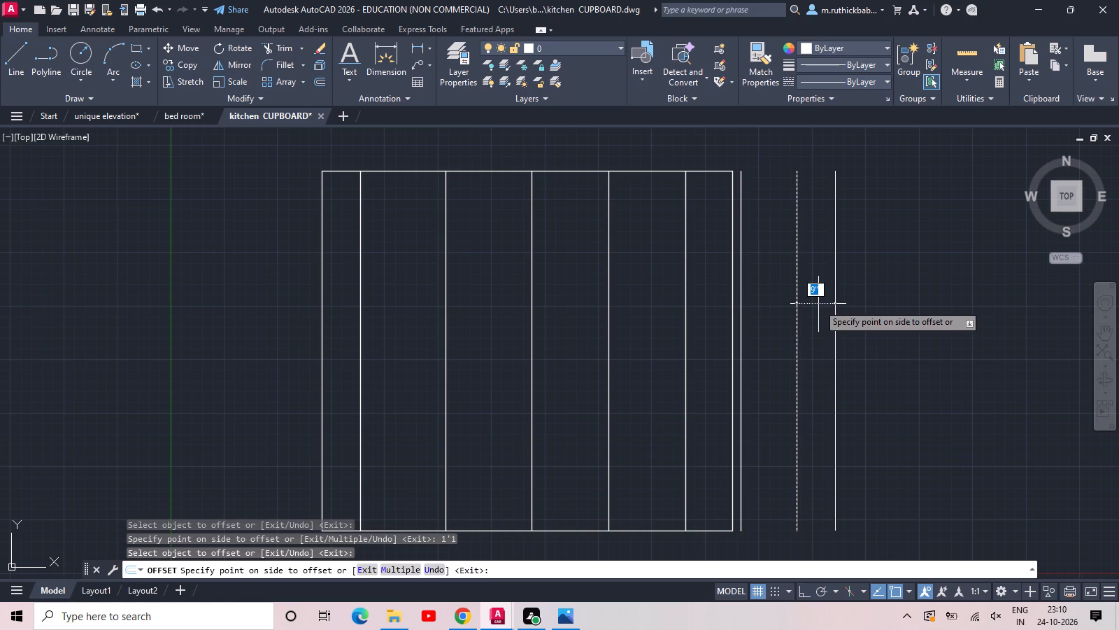
key("1")
type("'6")
key("space")
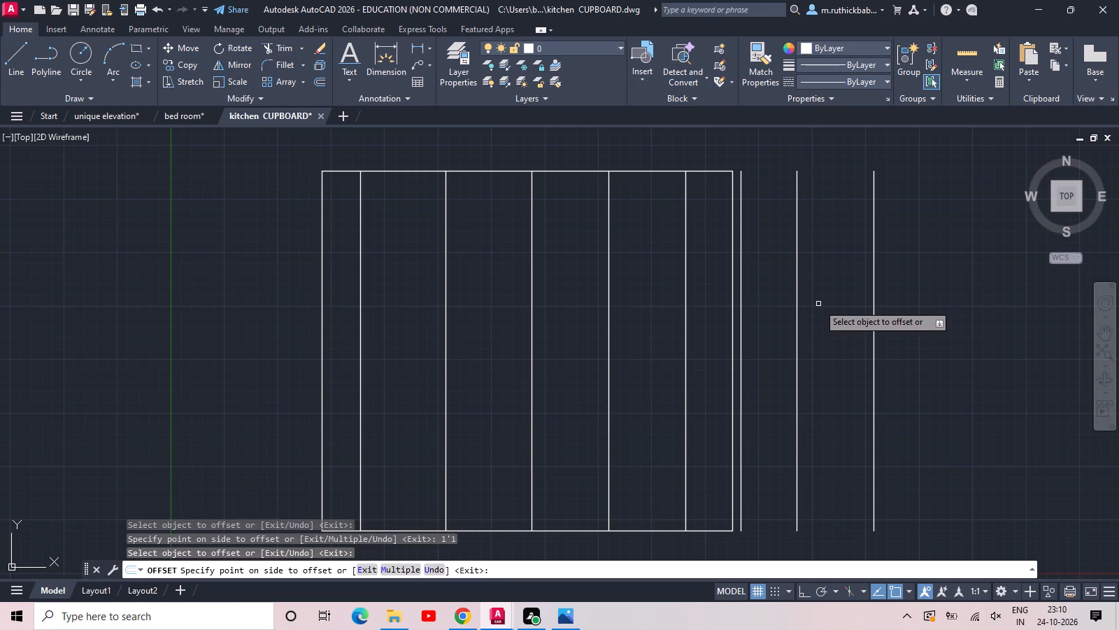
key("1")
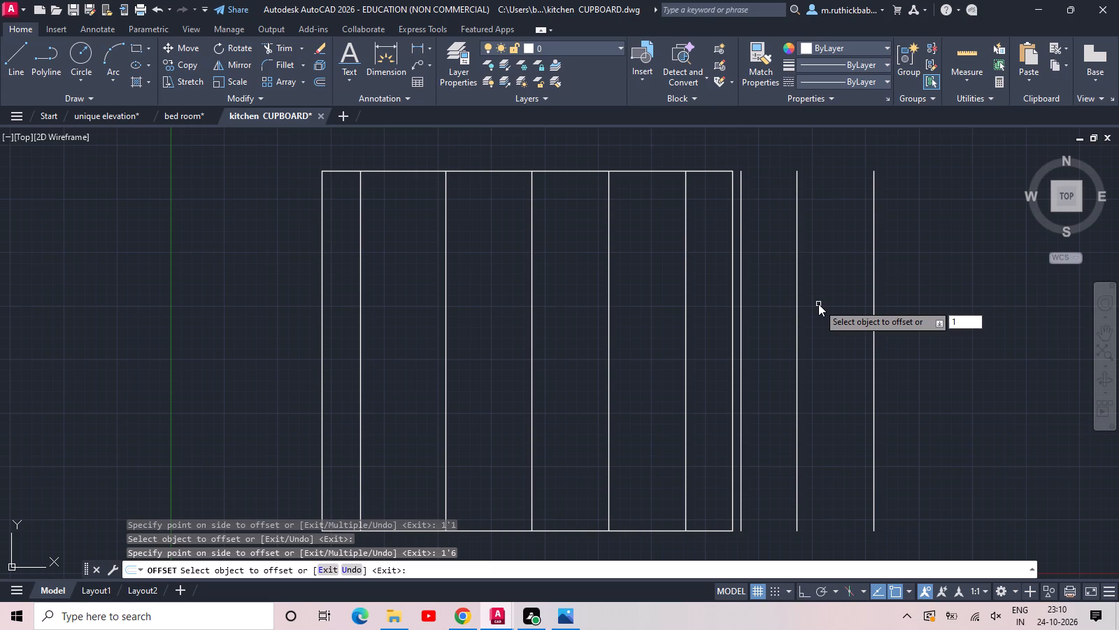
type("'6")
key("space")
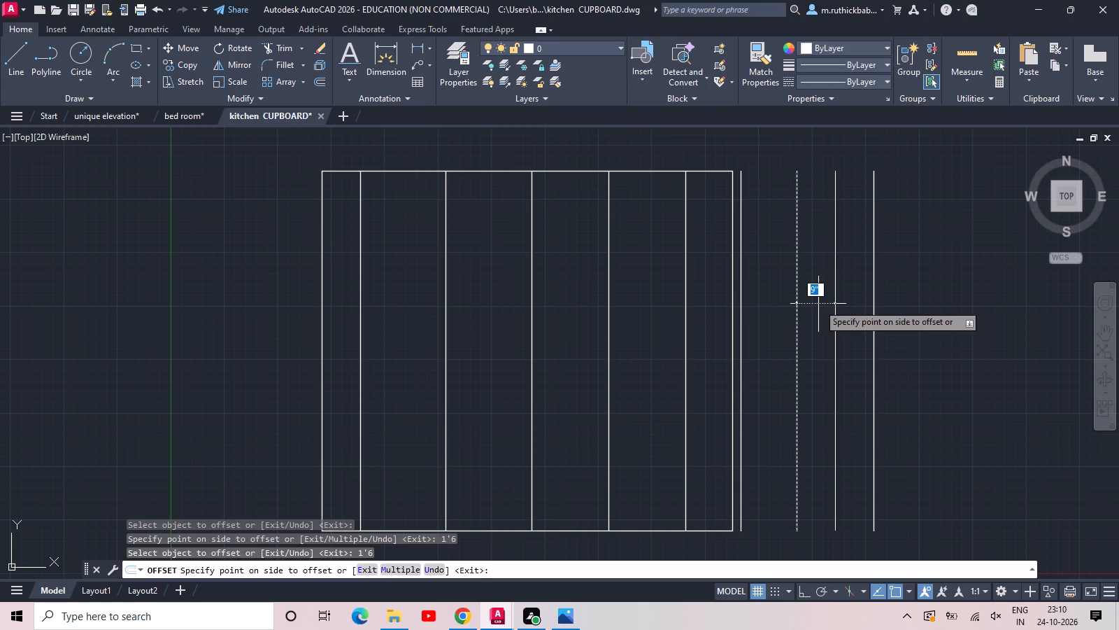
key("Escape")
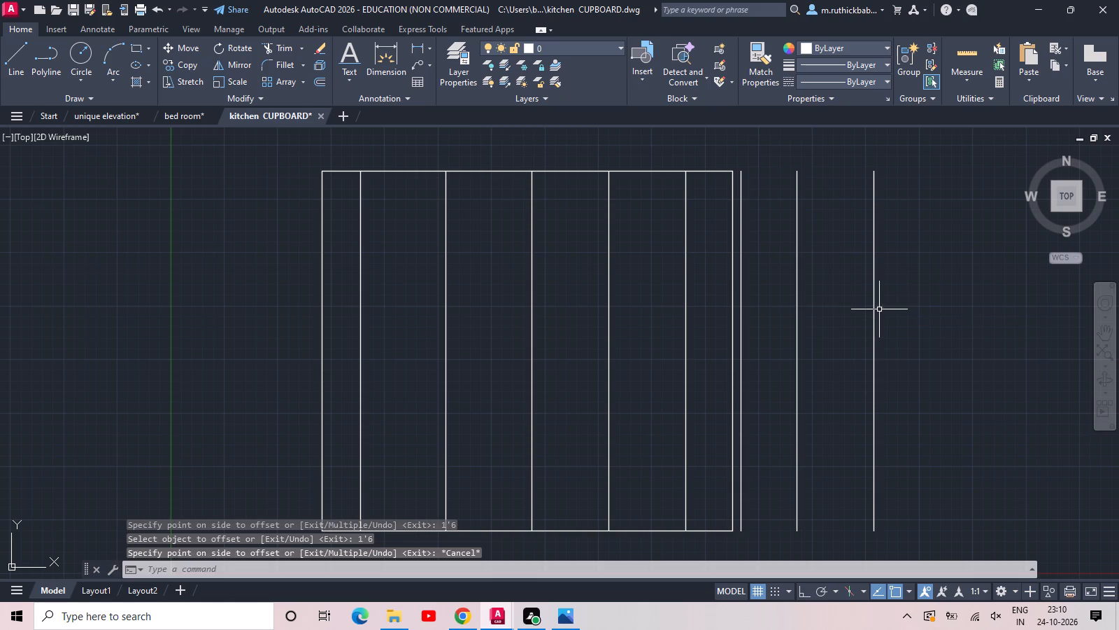
Offset the rightmost vertical line 1'6" to the right, and offset the resulting line 9" to the right.
key("space")
key("space")
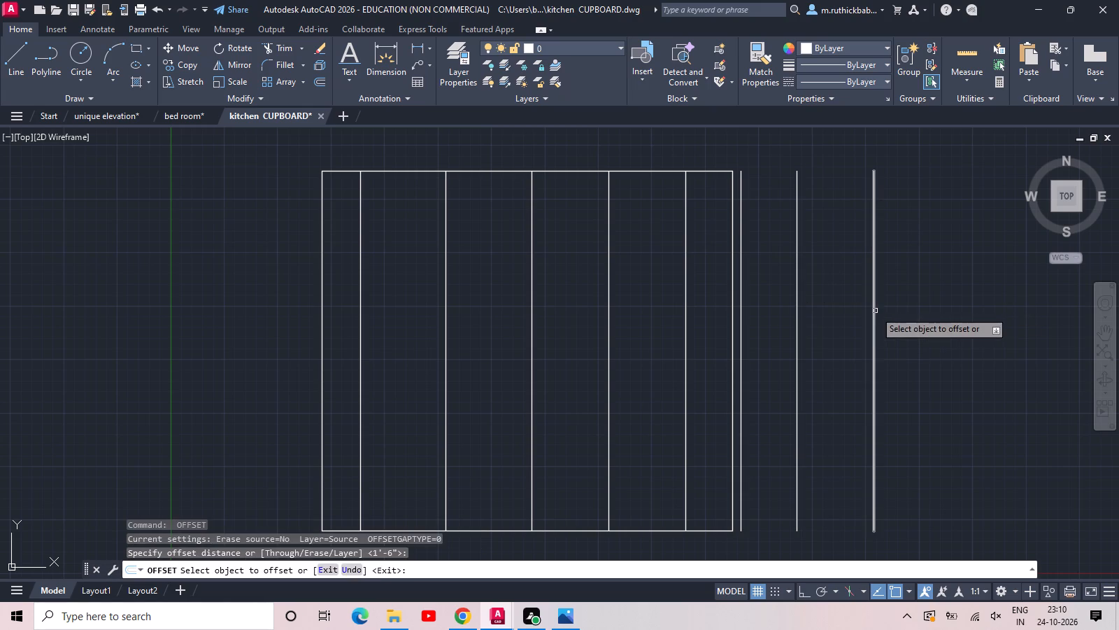
left_click(875, 311)
left_click(903, 307)
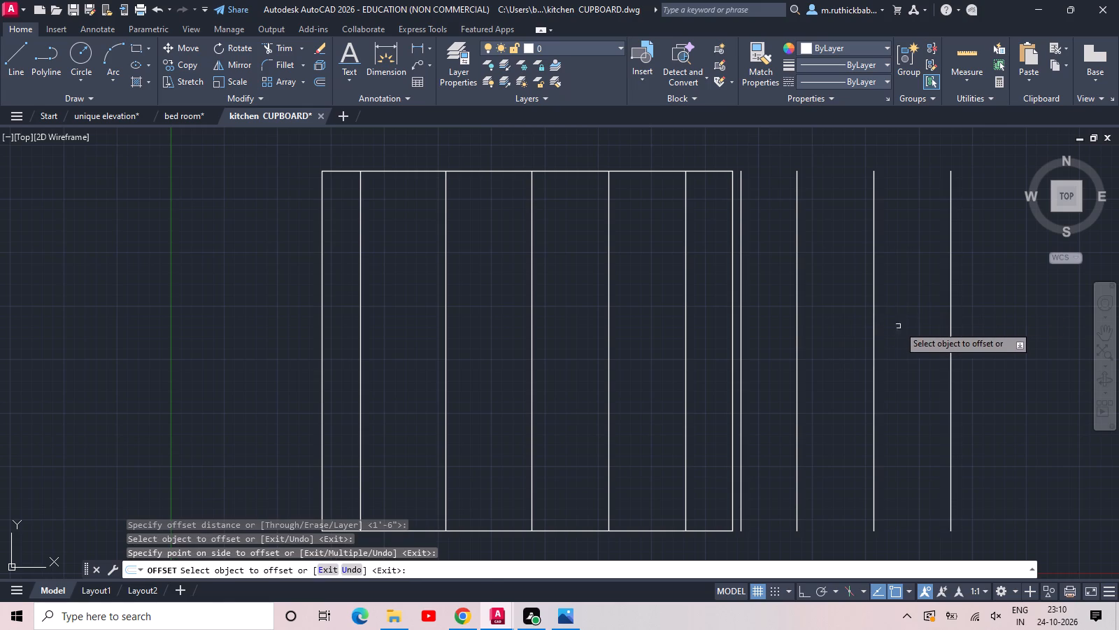
left_click(955, 315)
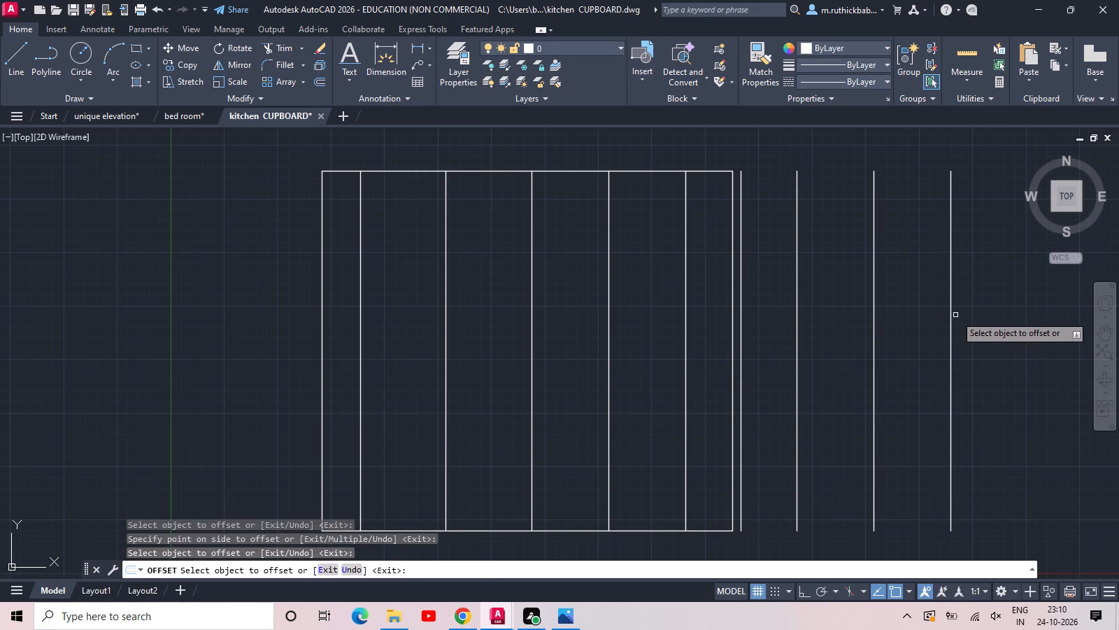
left_click(950, 321)
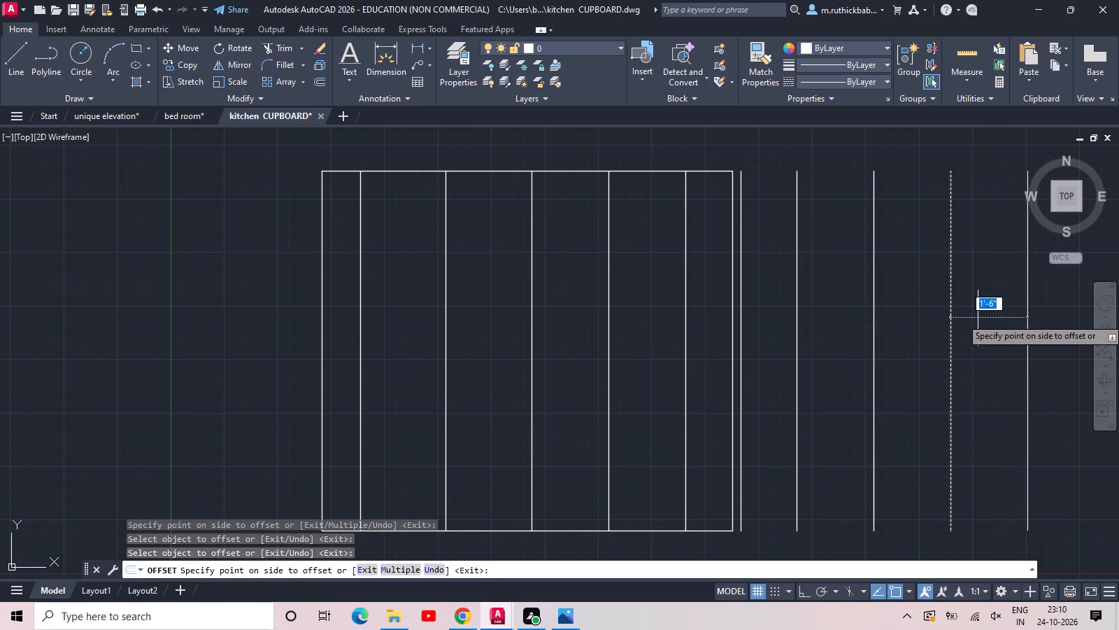
type("9")
key("space")
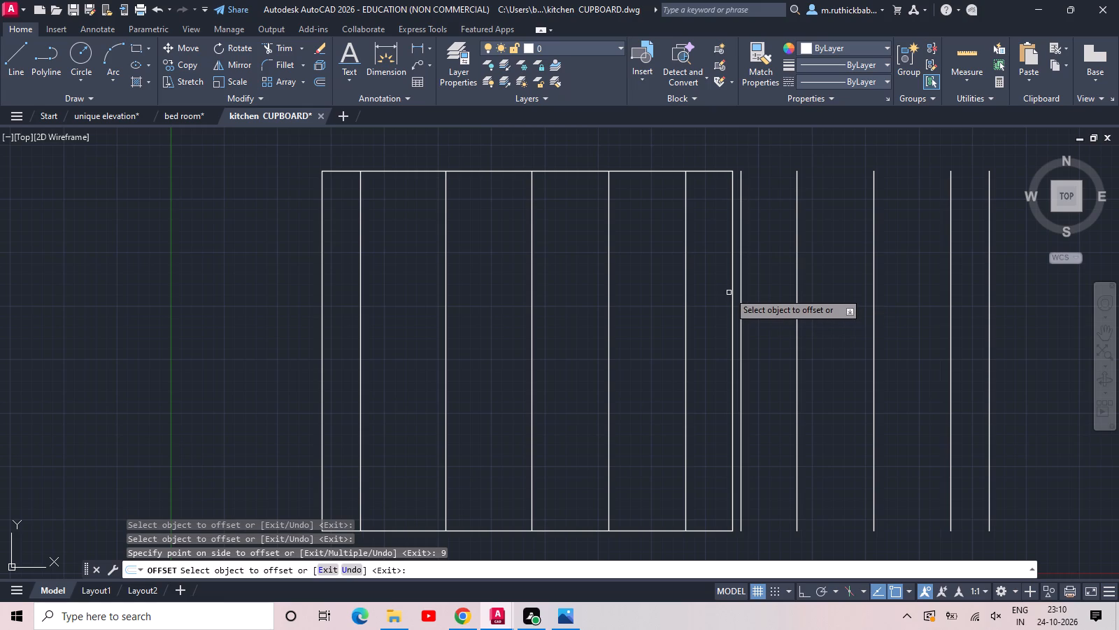
Delete the rectangle's original right edge.
left_click(731, 290)
key("Delete")
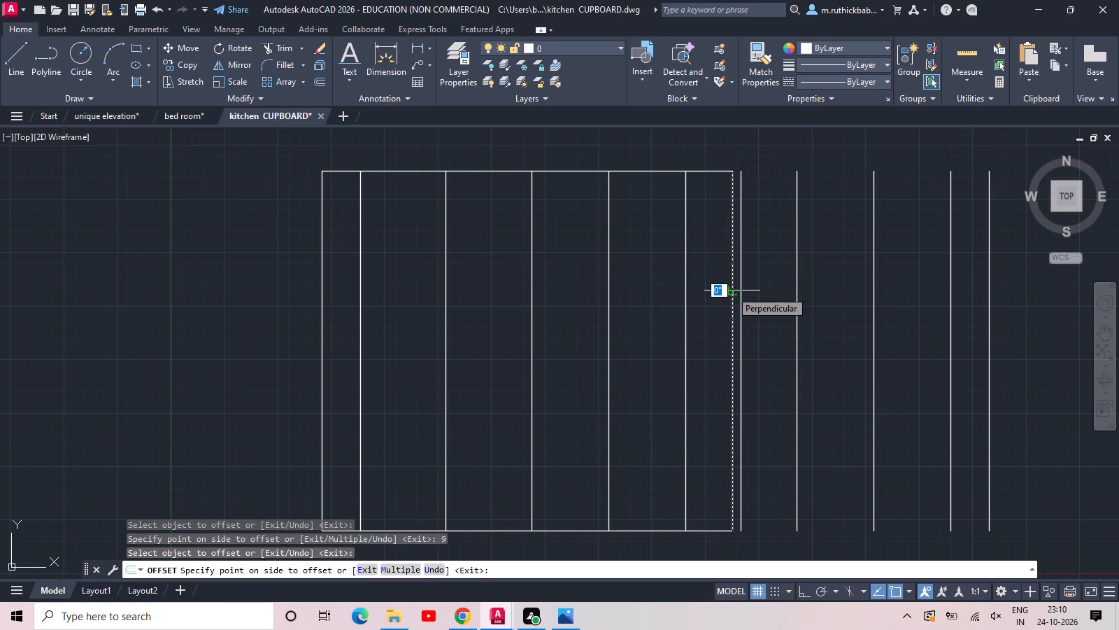
key("Delete")
key("Escape")
left_click(731, 290)
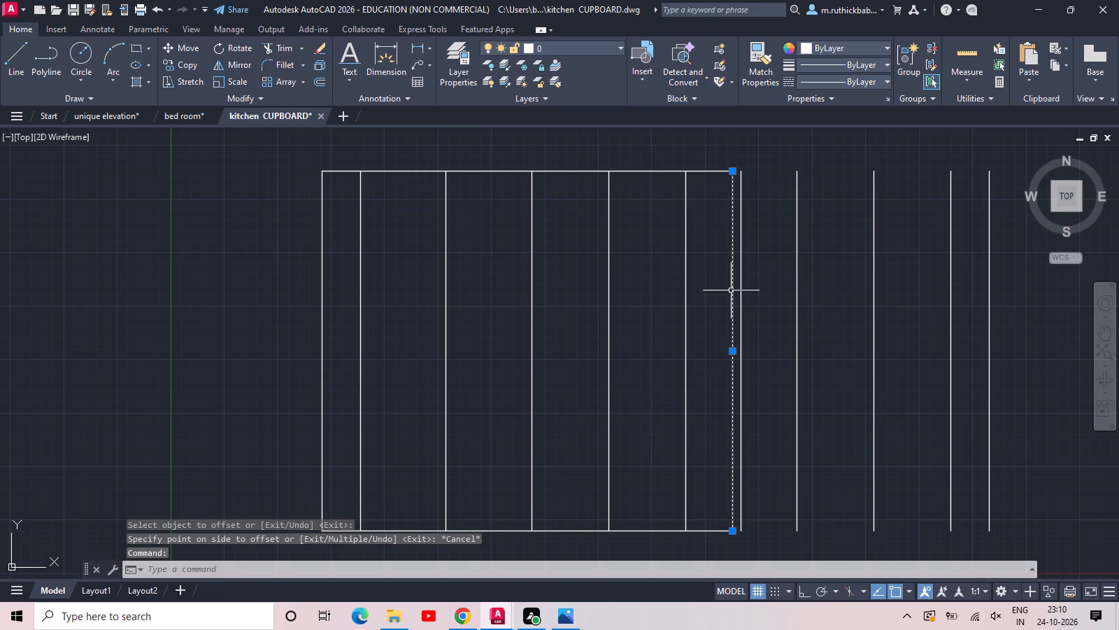
key("Delete")
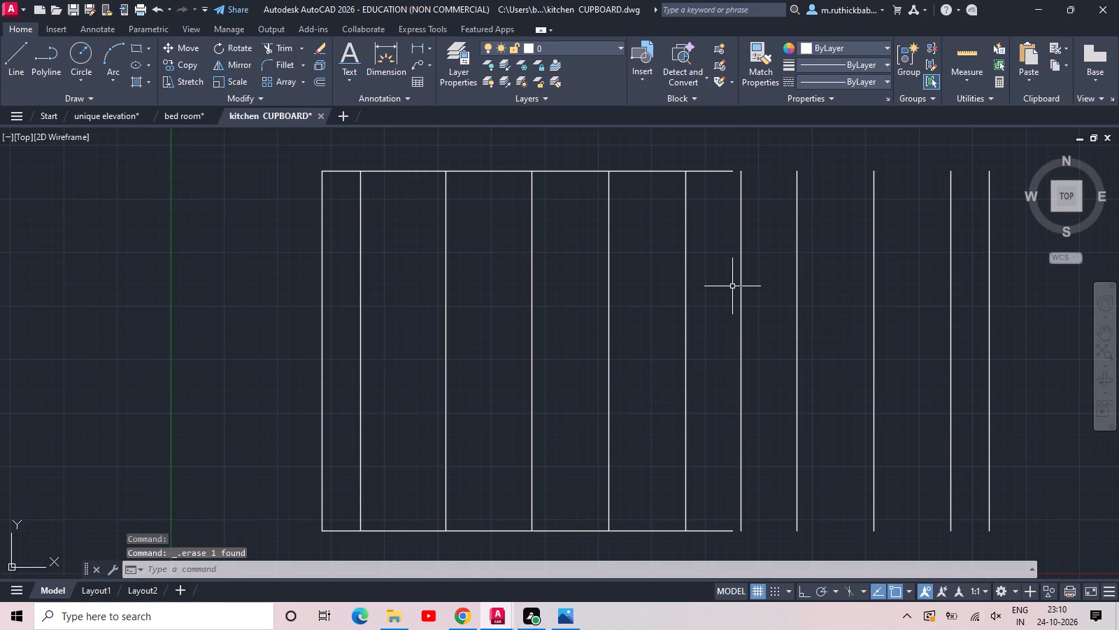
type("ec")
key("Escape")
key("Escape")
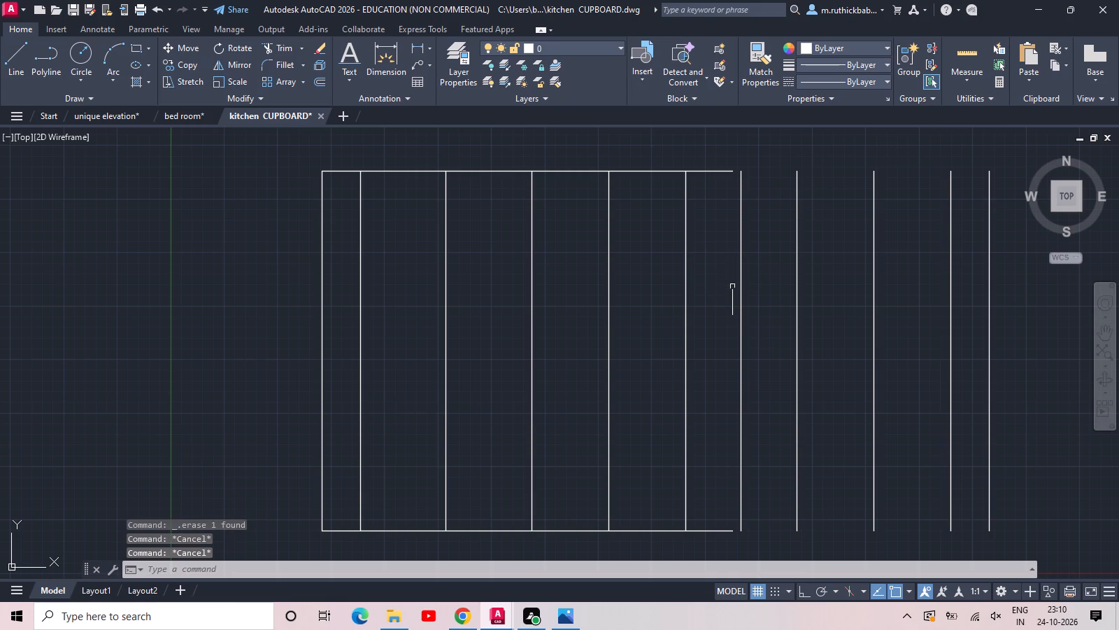
Extend the frame's bottom and top edges to the rightmost vertical line, using that line as the boundary edge.
type("ex")
key("space")
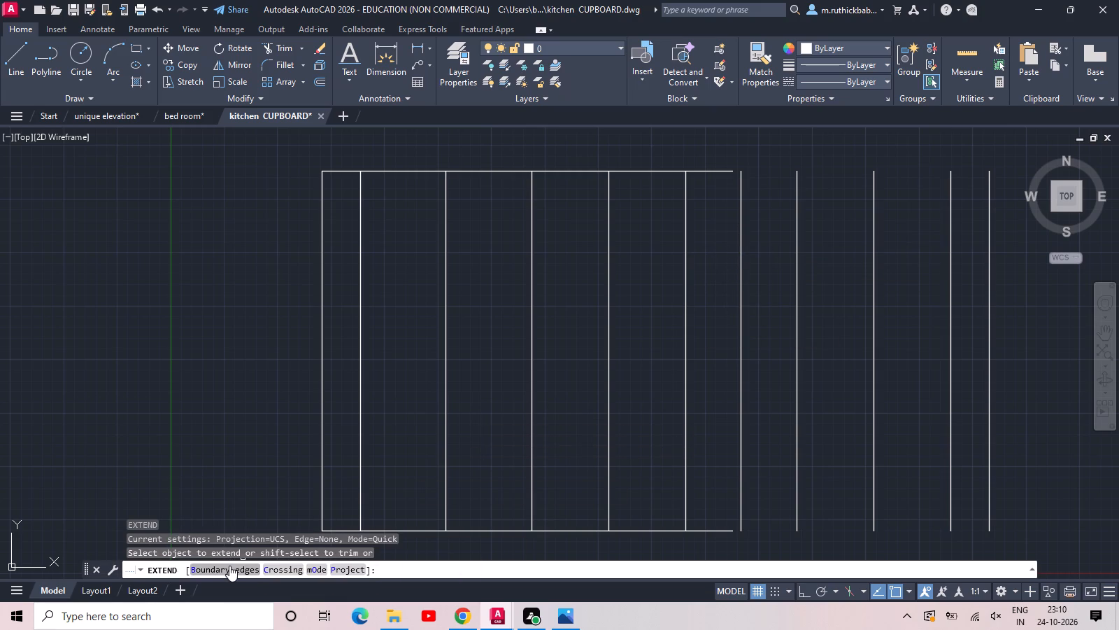
left_click(229, 566)
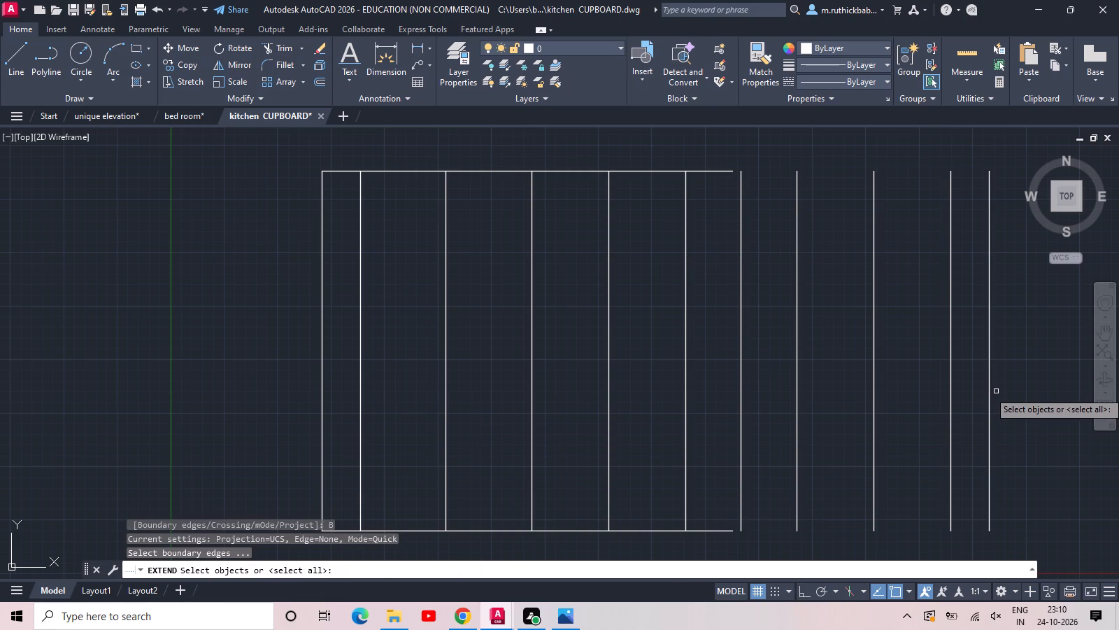
left_click(989, 397)
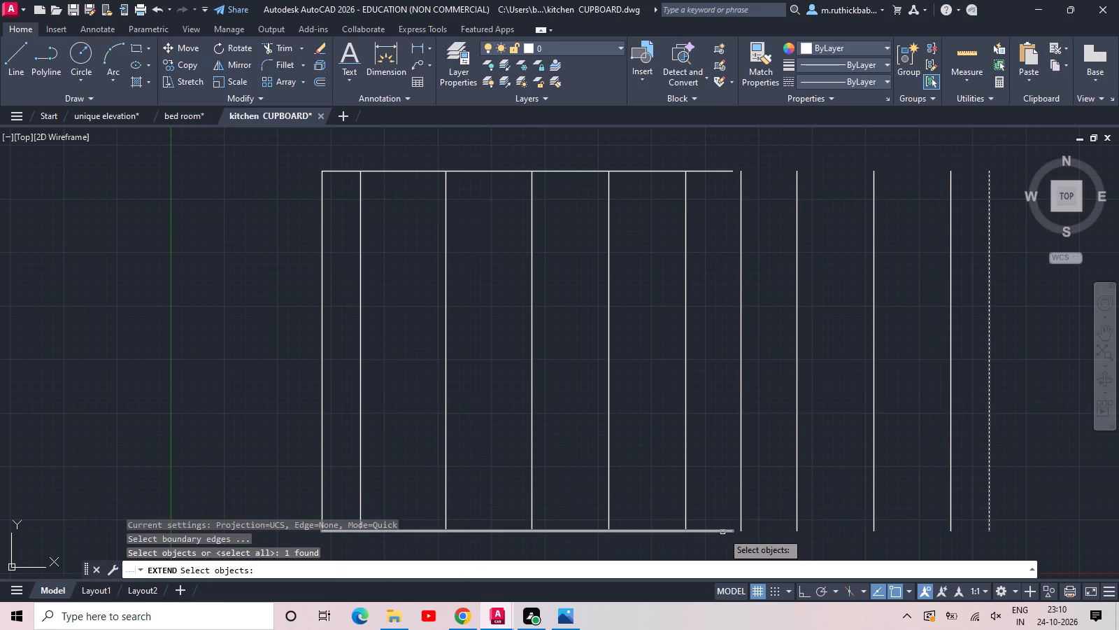
key("space")
left_click(722, 530)
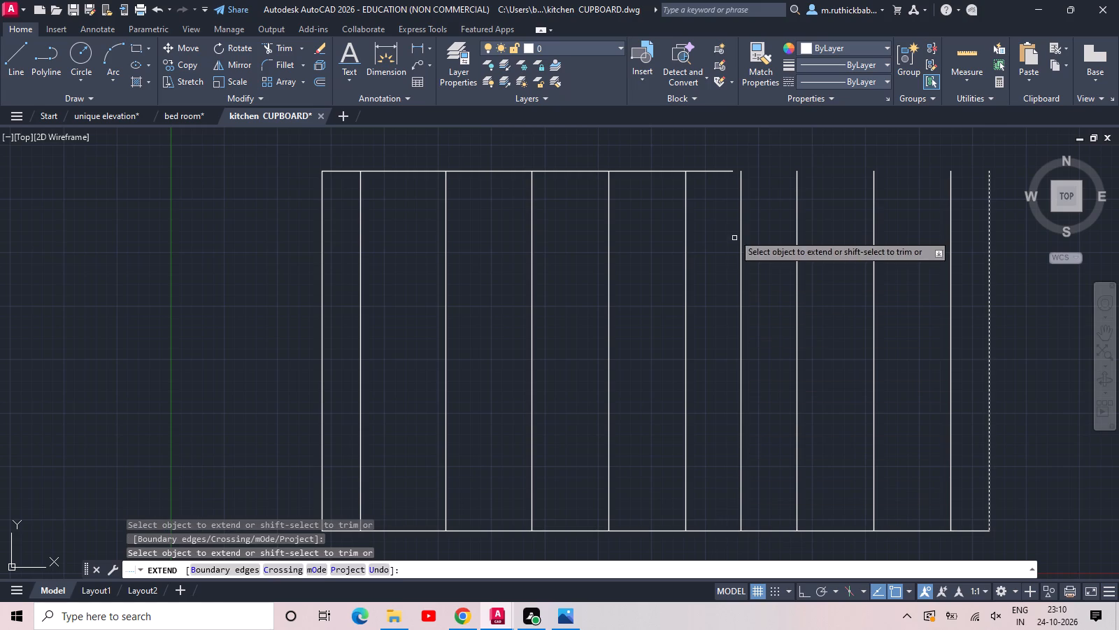
left_click(718, 169)
left_click(718, 188)
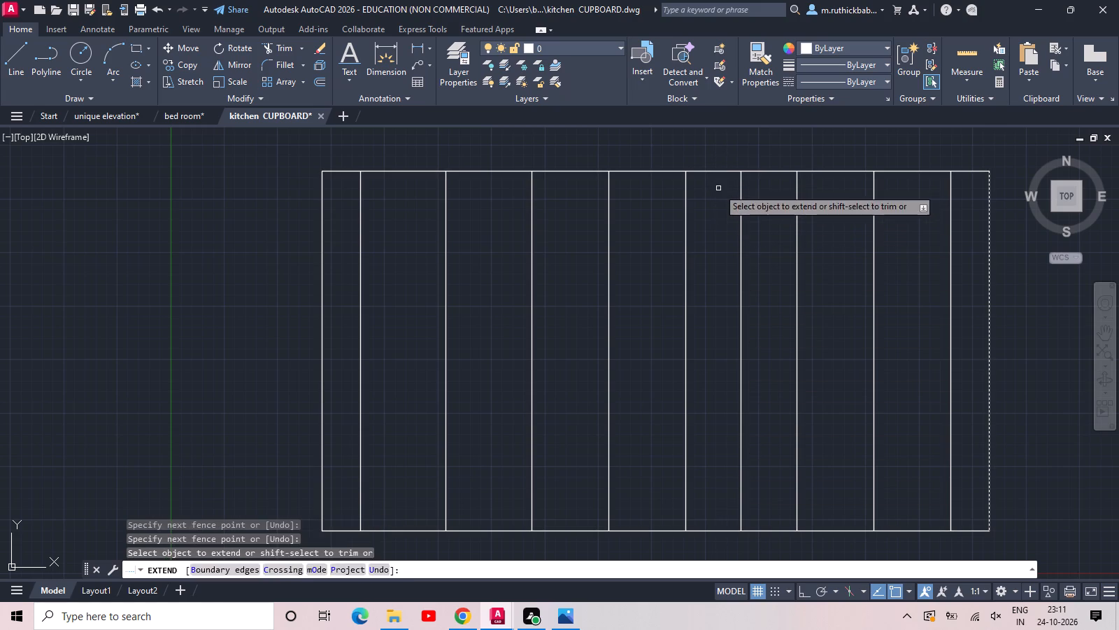
key("Escape")
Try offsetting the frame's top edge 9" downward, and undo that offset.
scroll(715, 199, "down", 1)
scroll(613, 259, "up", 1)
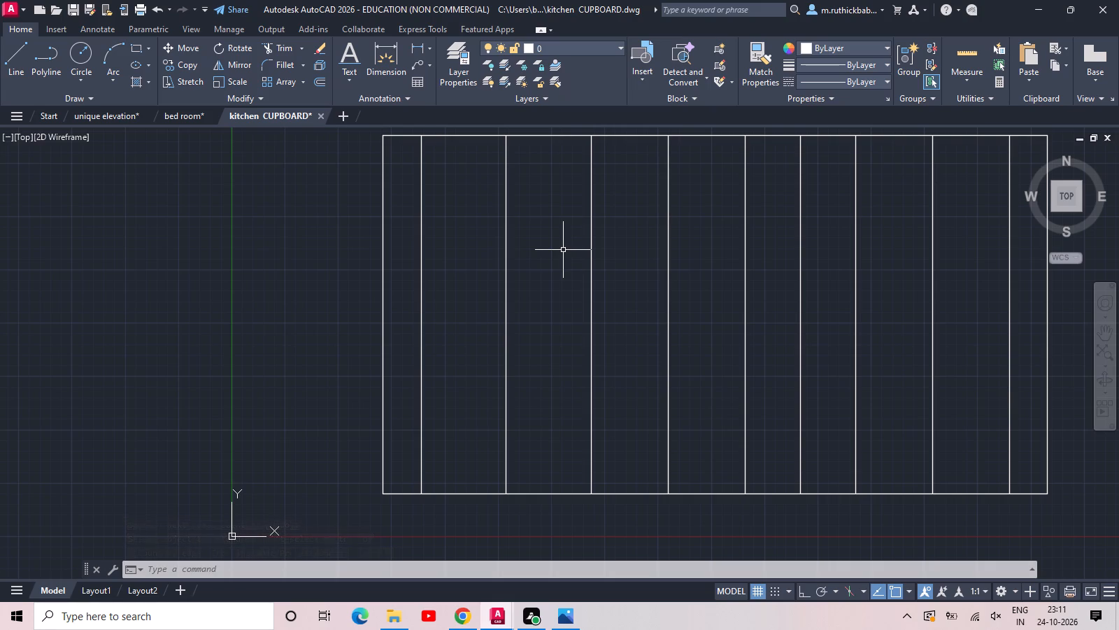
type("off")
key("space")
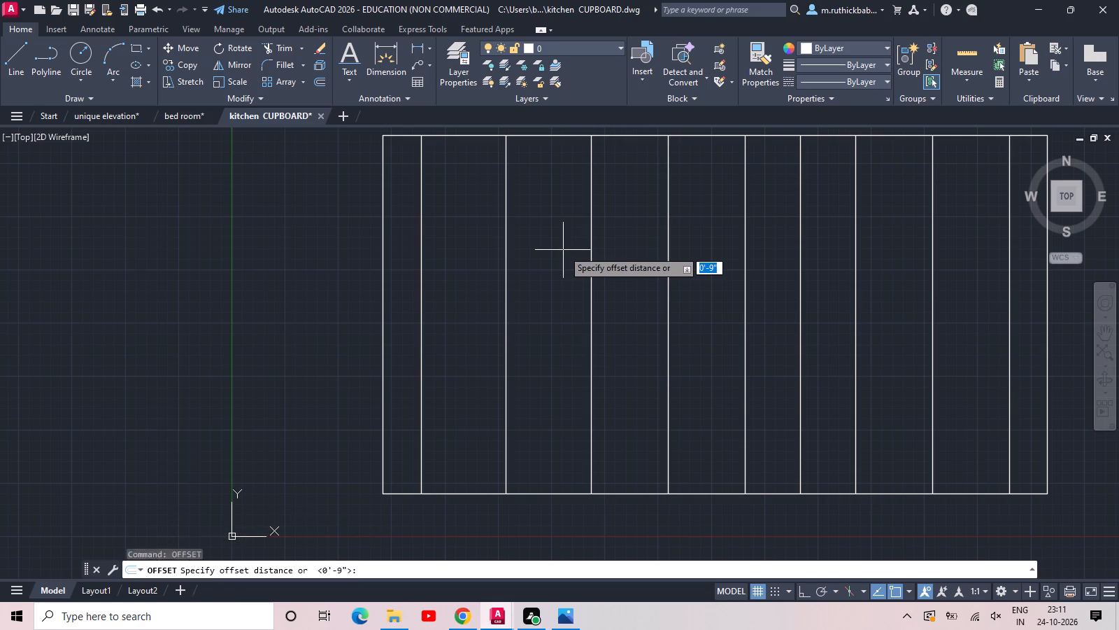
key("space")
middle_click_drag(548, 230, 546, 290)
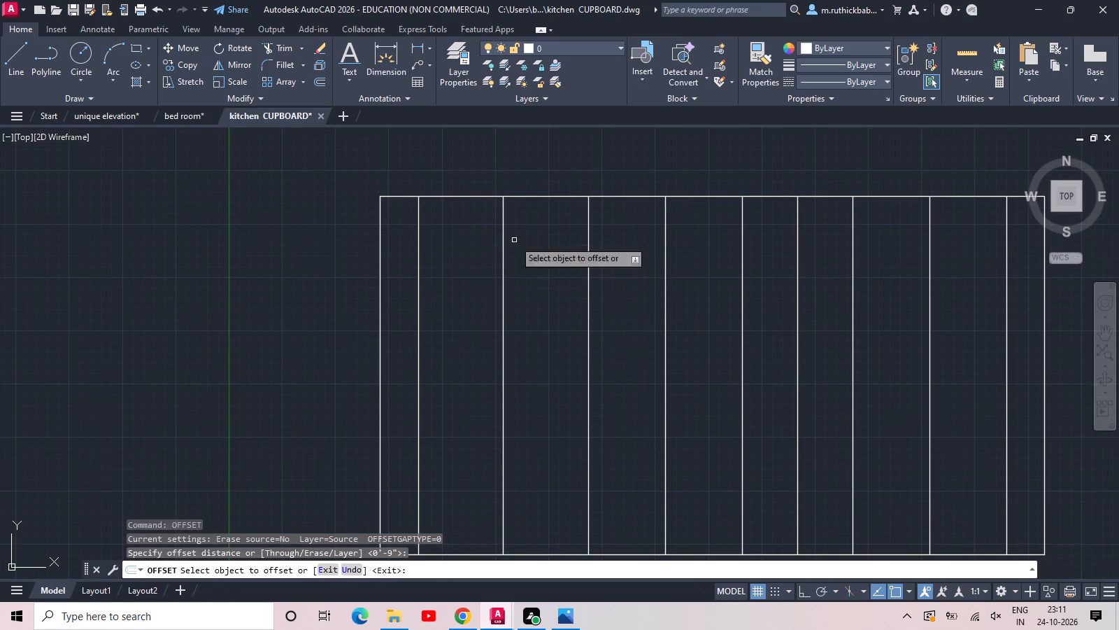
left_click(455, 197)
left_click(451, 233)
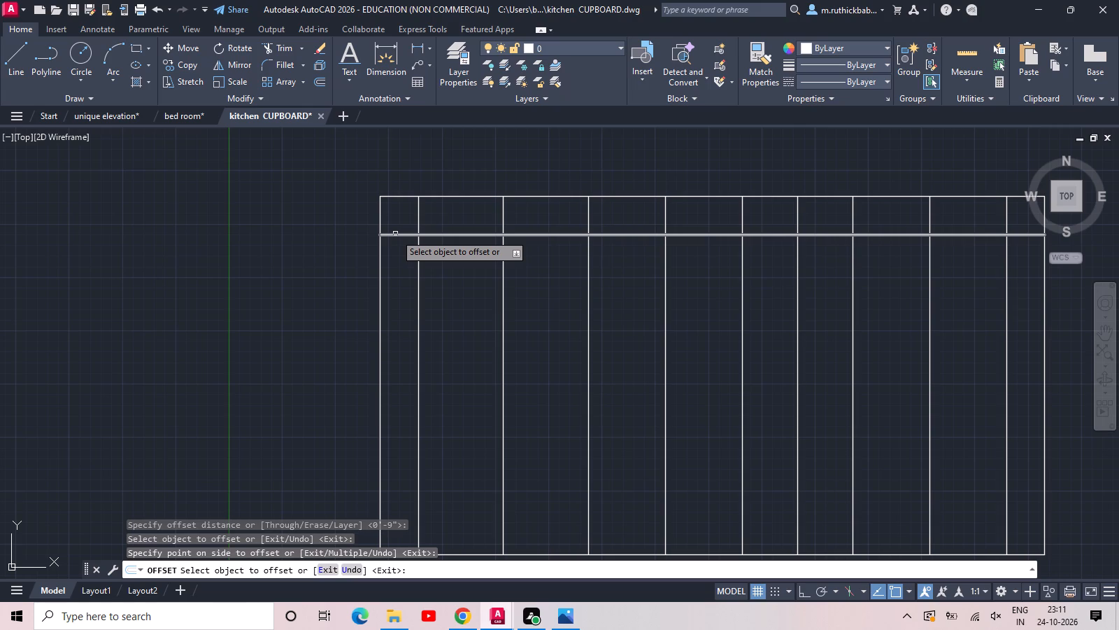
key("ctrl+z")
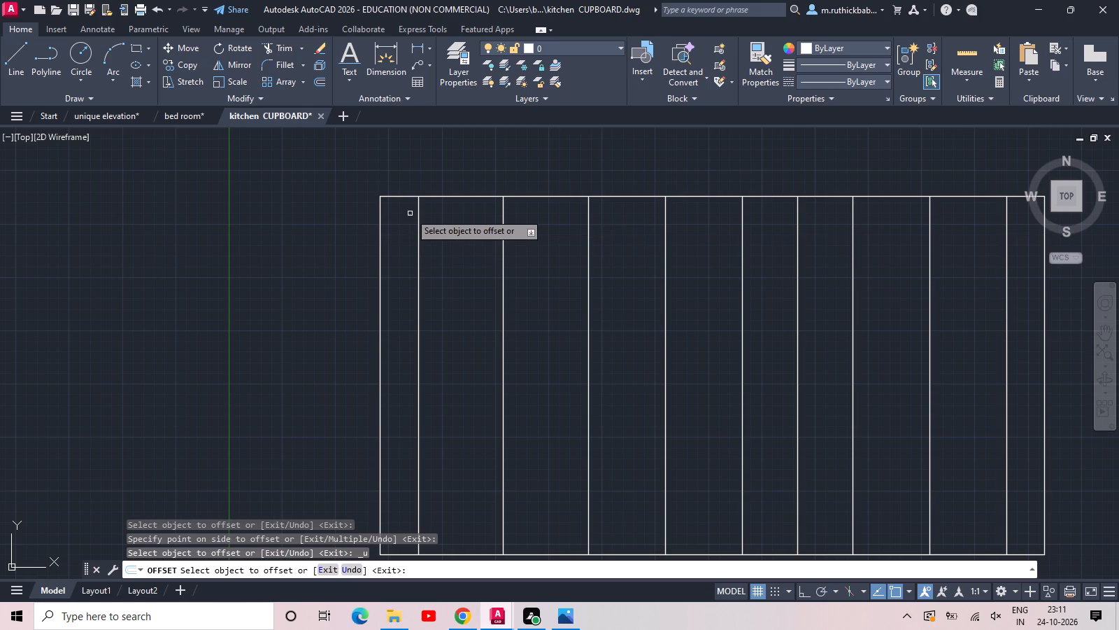
Offset the frame's top edge 6" downward, and offset the resulting line 3' downward.
left_click(402, 197)
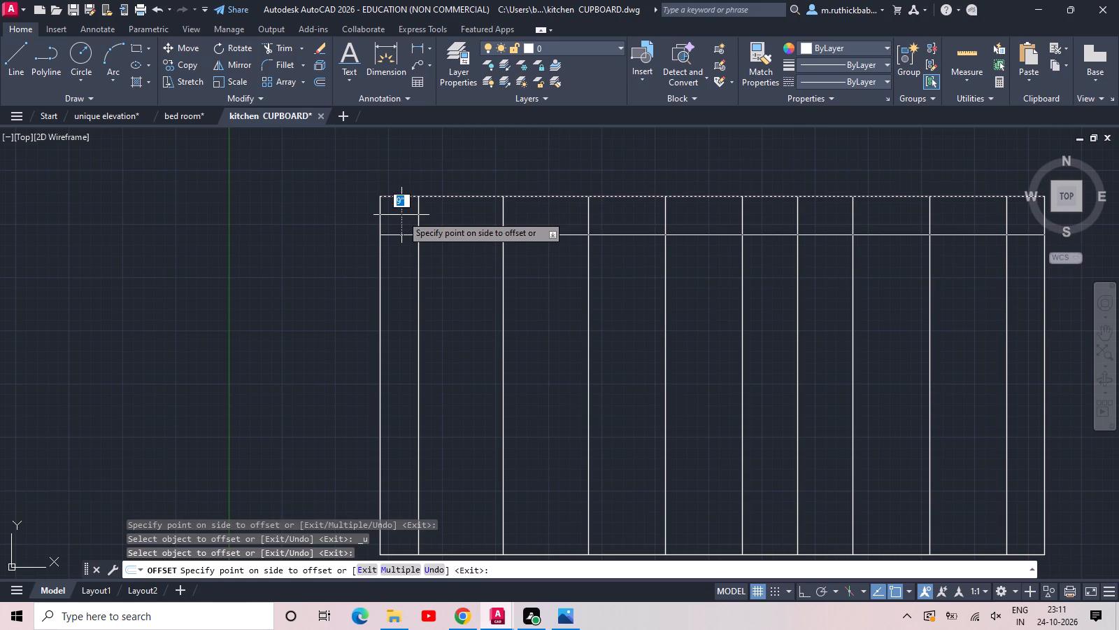
type("6")
key("space")
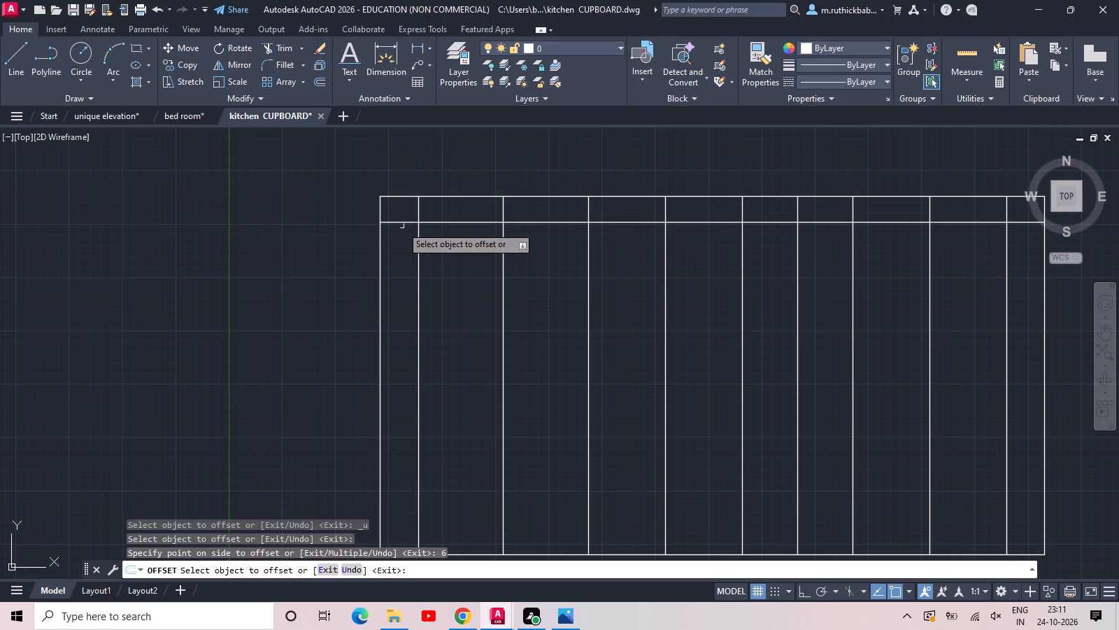
left_click(401, 221)
type("3'")
key("space")
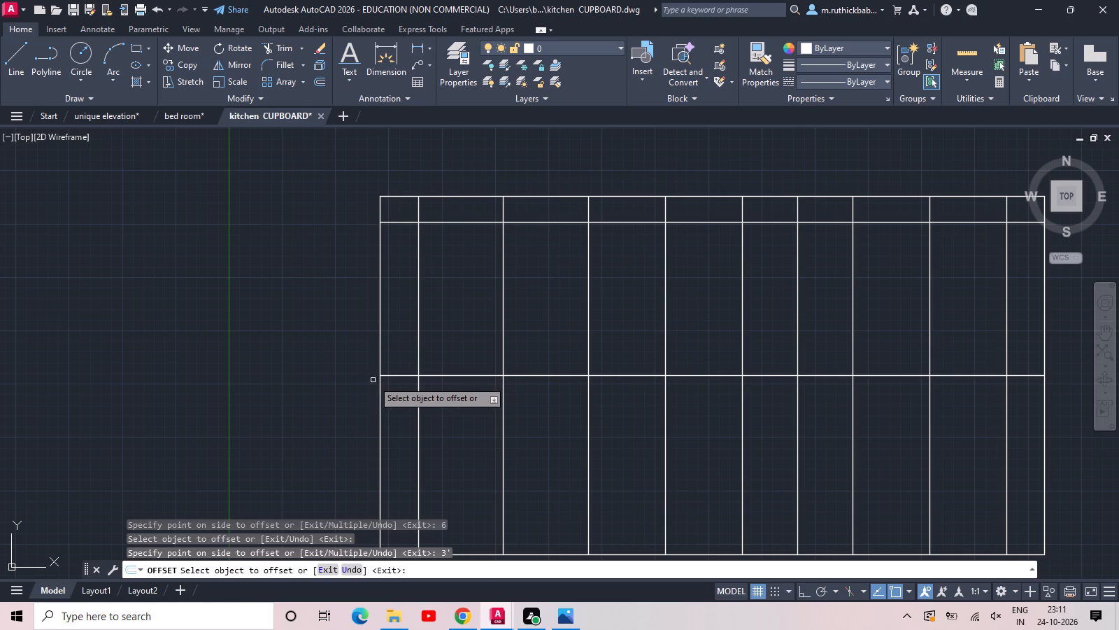
Offset the lower inner horizontal line 7" downward.
left_click(397, 375)
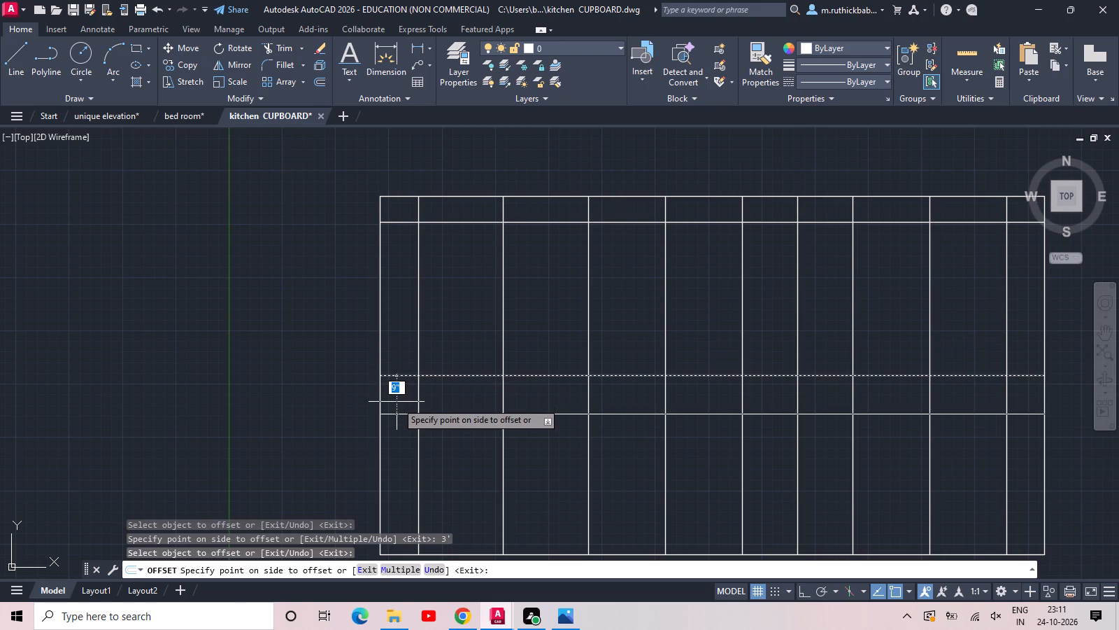
type("7")
key("space")
middle_click_drag(487, 391, 416, 390)
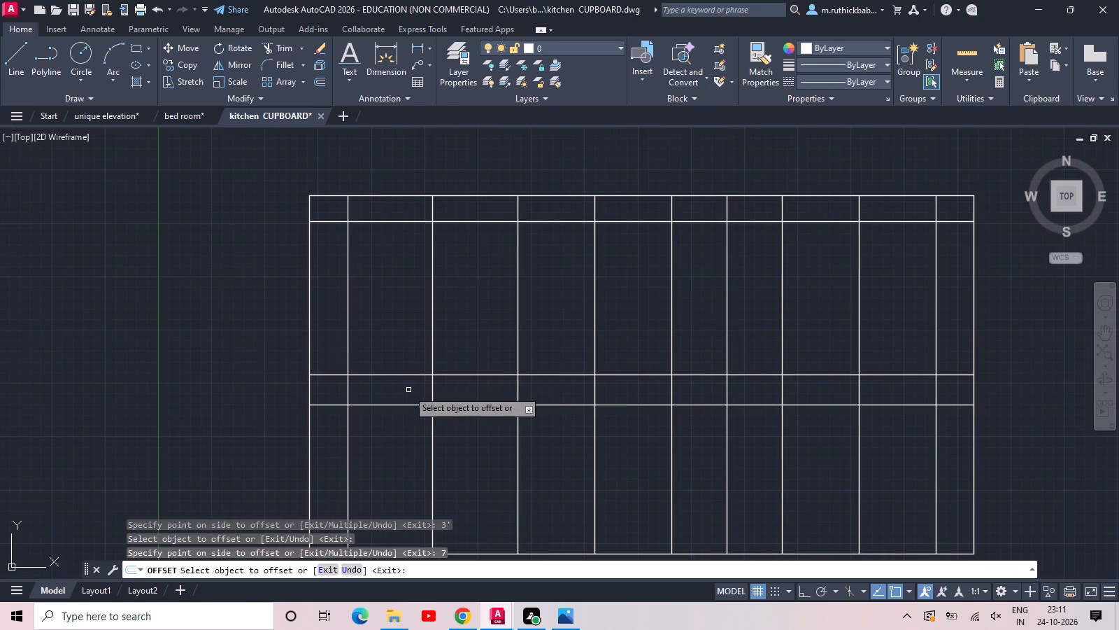
key("Escape")
Trim the inner vertical lines out of the 6" top band and the 7" middle band.
type("tr")
key("space")
key("space")
left_click(336, 211)
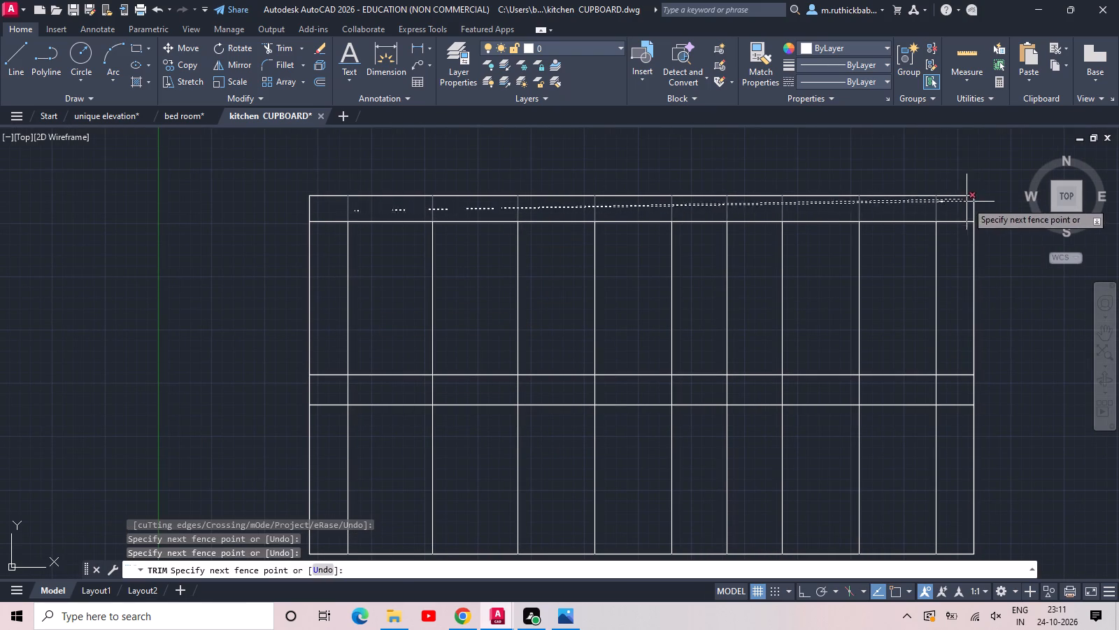
left_click(957, 216)
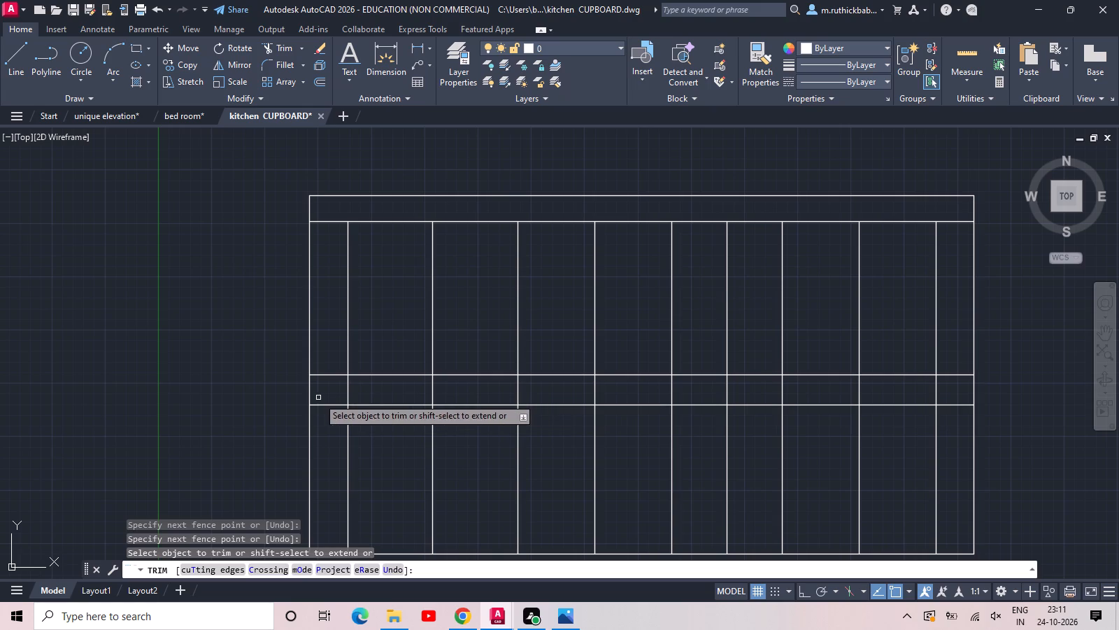
left_click(318, 398)
left_click(950, 386)
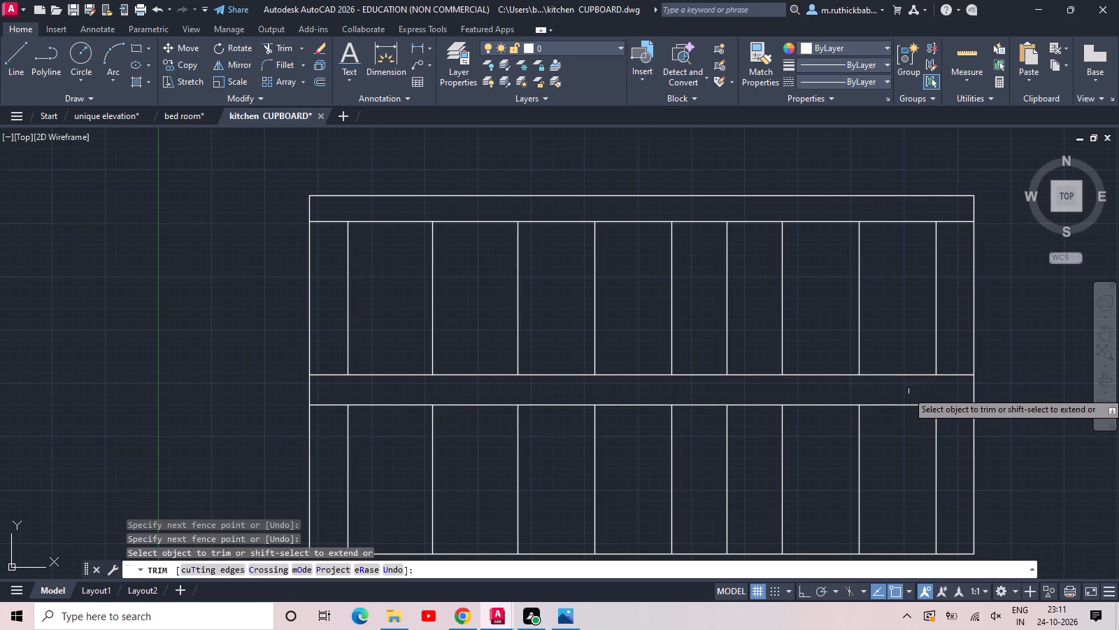
key("Escape")
Trim both ends of the middle band's two horizontal lines between the frame's sides and the outermost inner verticals.
key("space")
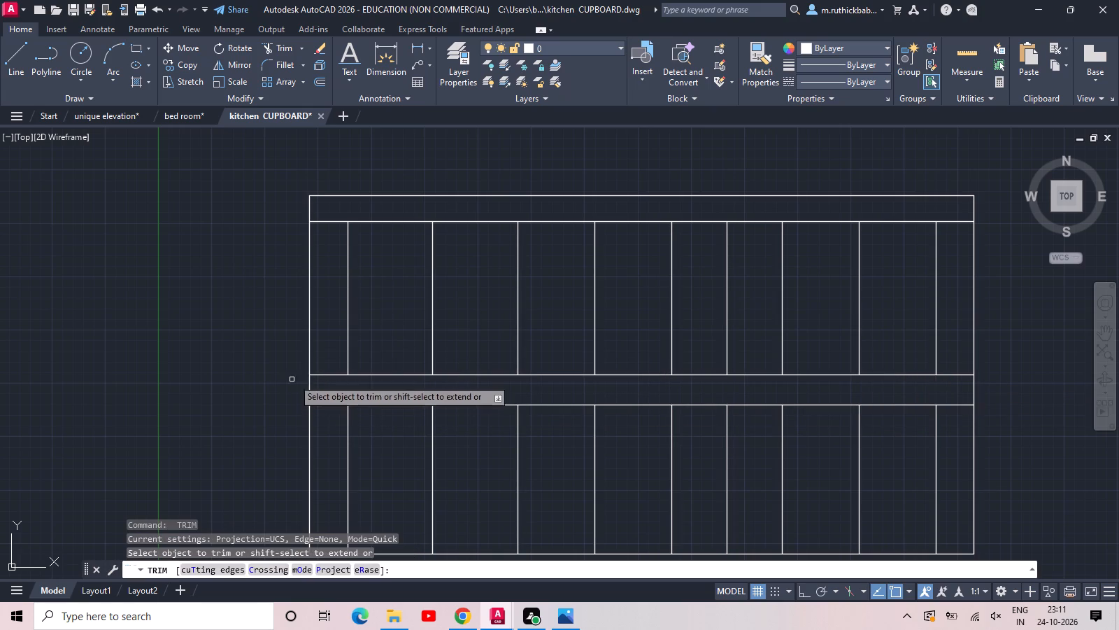
left_click(327, 355)
left_click(325, 432)
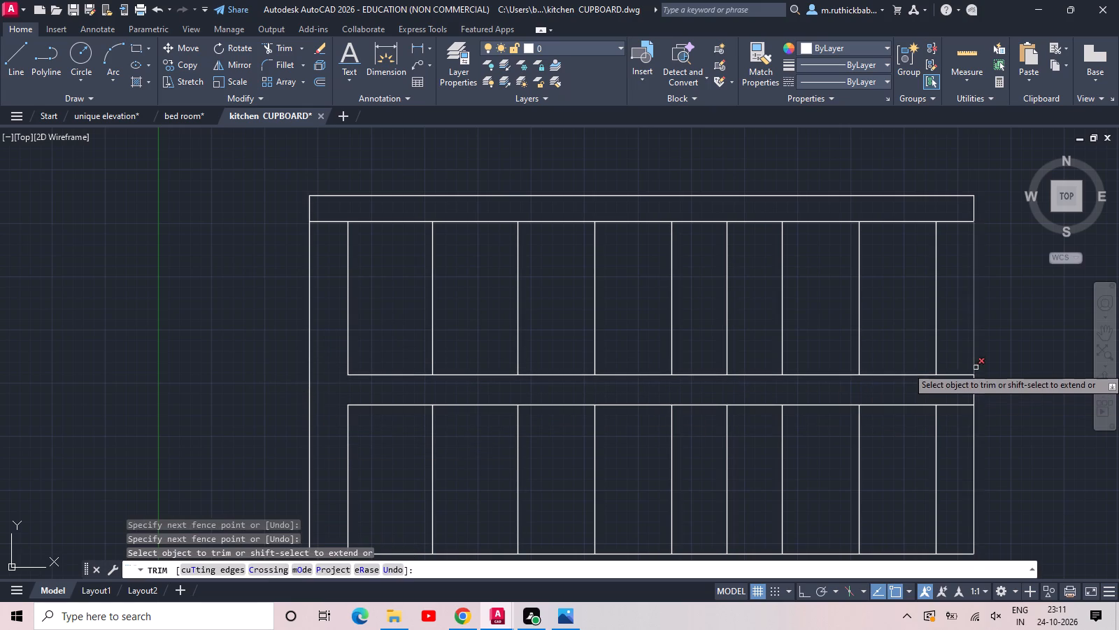
left_click(956, 361)
left_click(962, 408)
key("Escape")
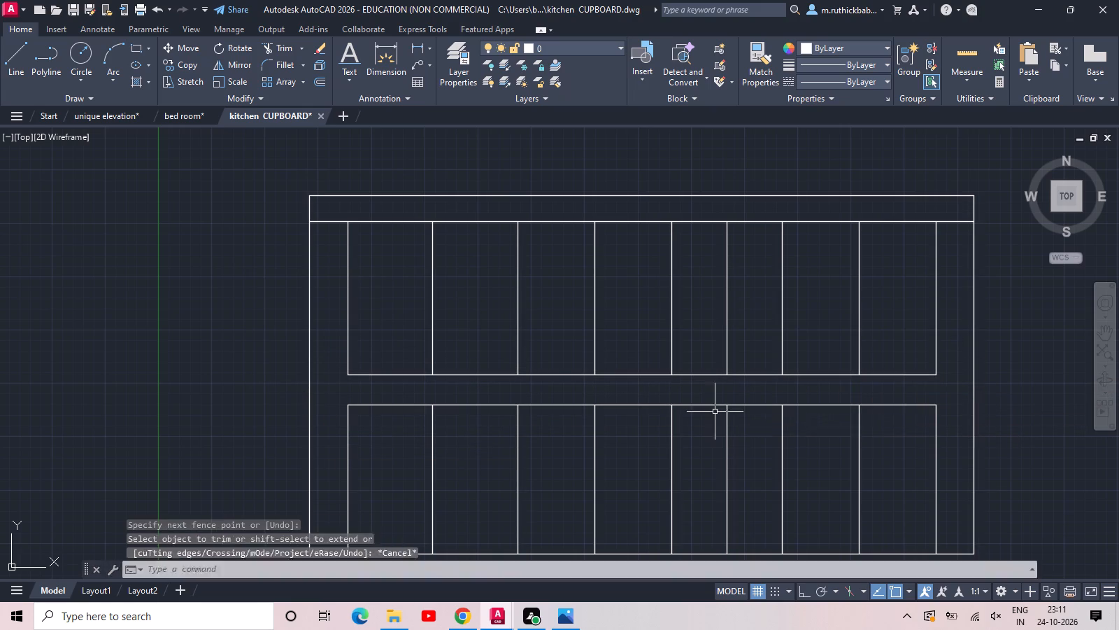
key("Escape")
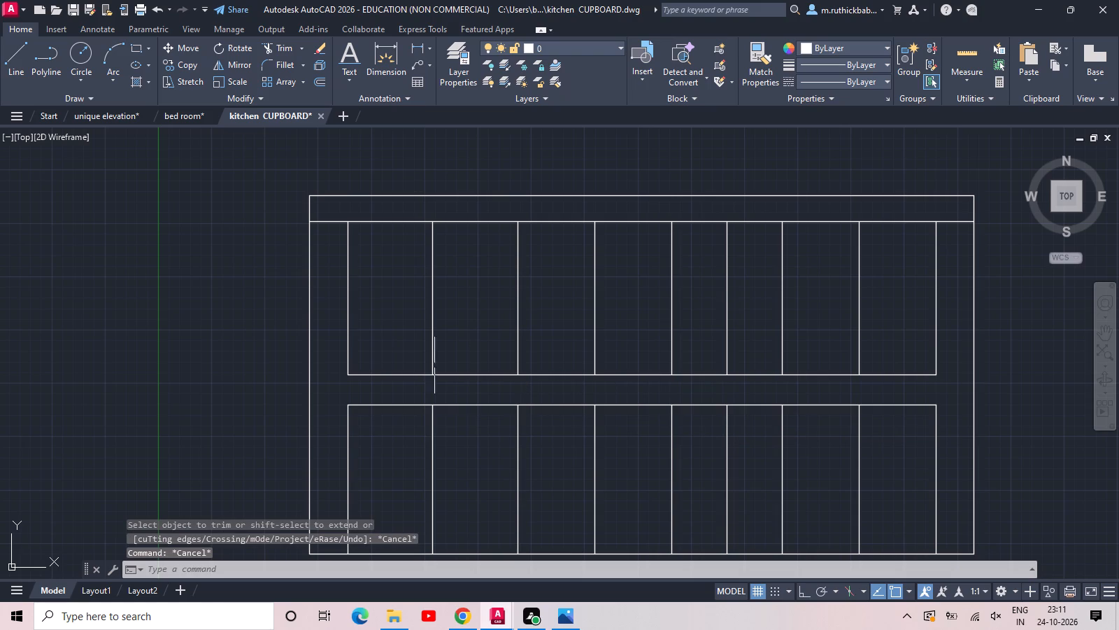
Join the upper compartments' vertical lines and bottom line into a polyline, and check the joined outline by selecting it.
left_click(327, 213)
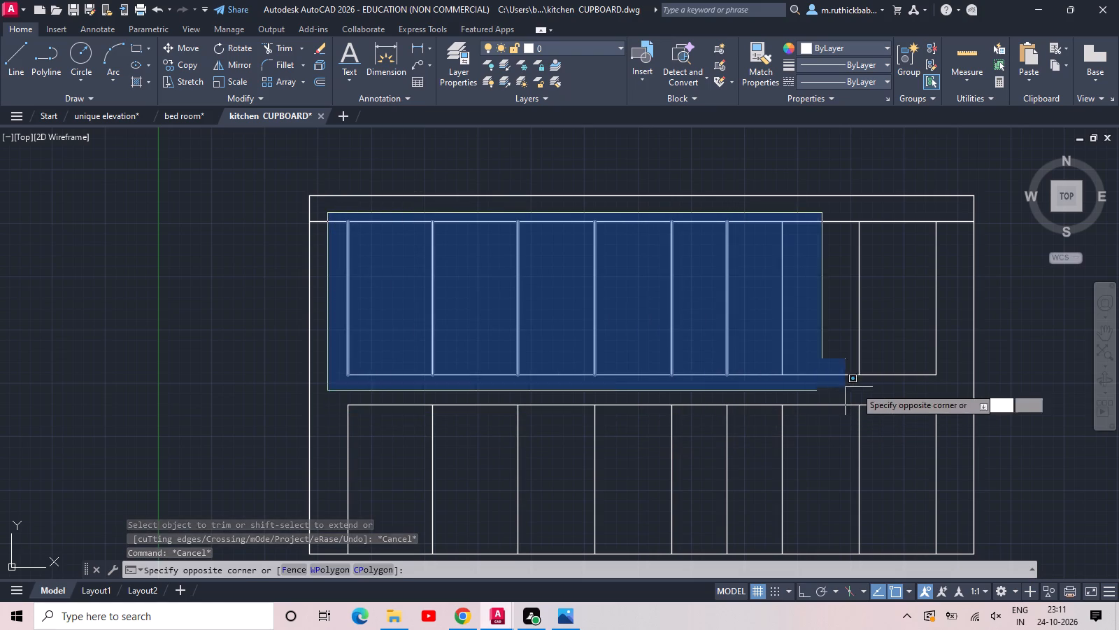
left_click(964, 384)
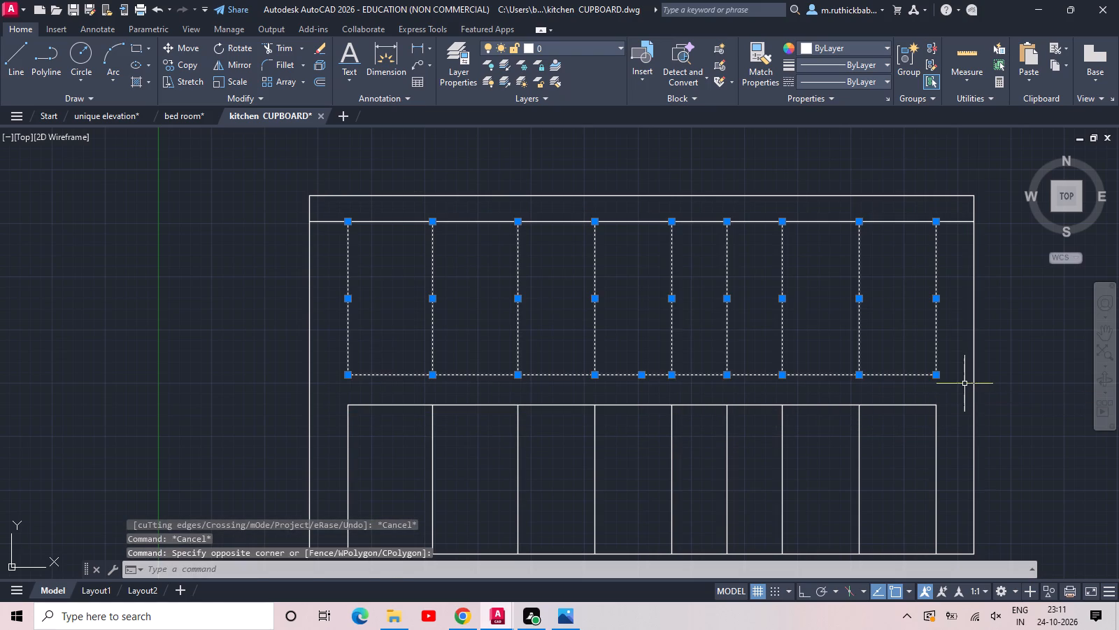
type("j")
key("space")
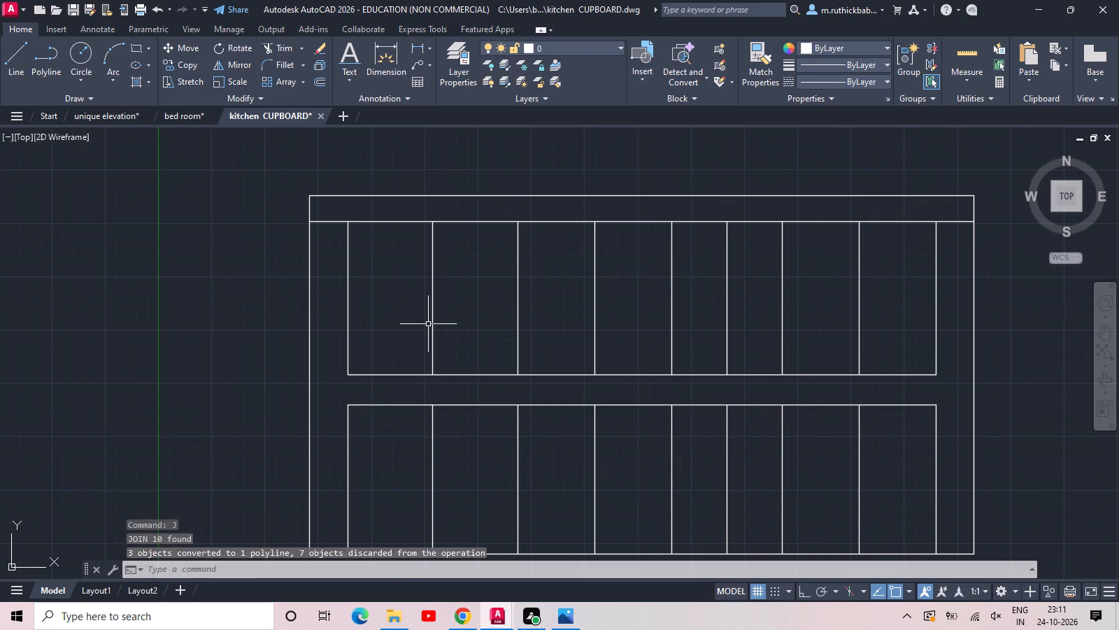
left_click(435, 323)
left_click(387, 383)
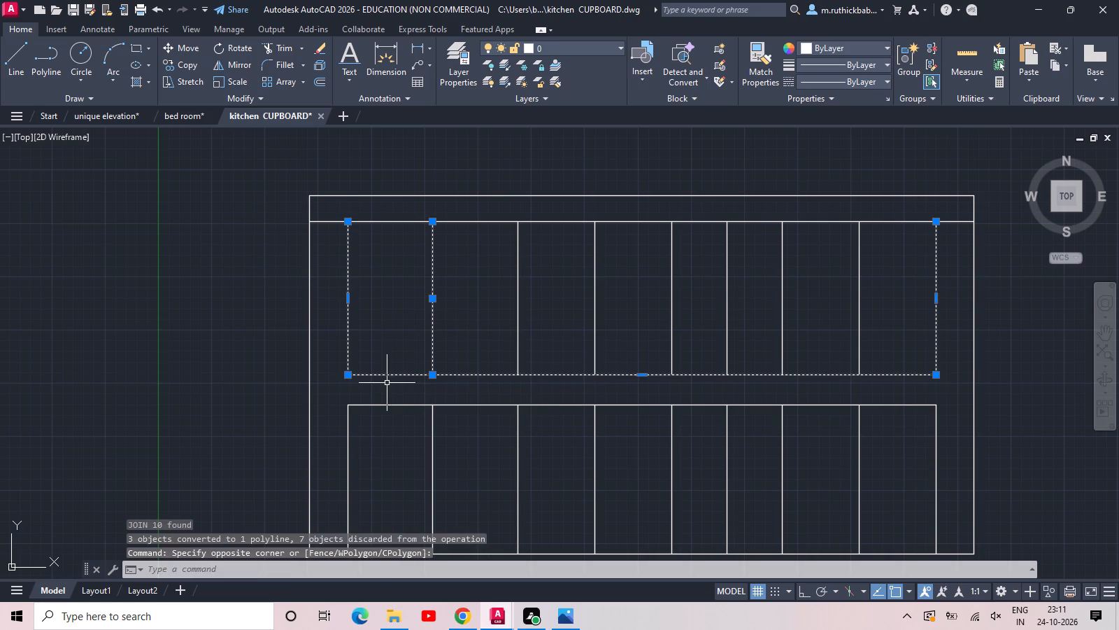
key("Escape")
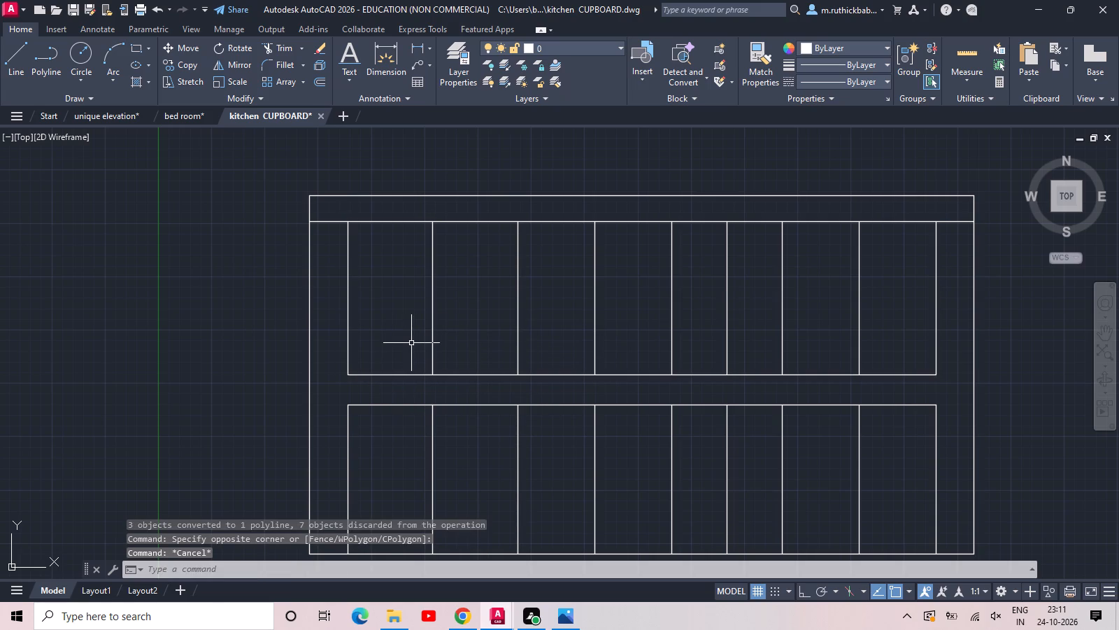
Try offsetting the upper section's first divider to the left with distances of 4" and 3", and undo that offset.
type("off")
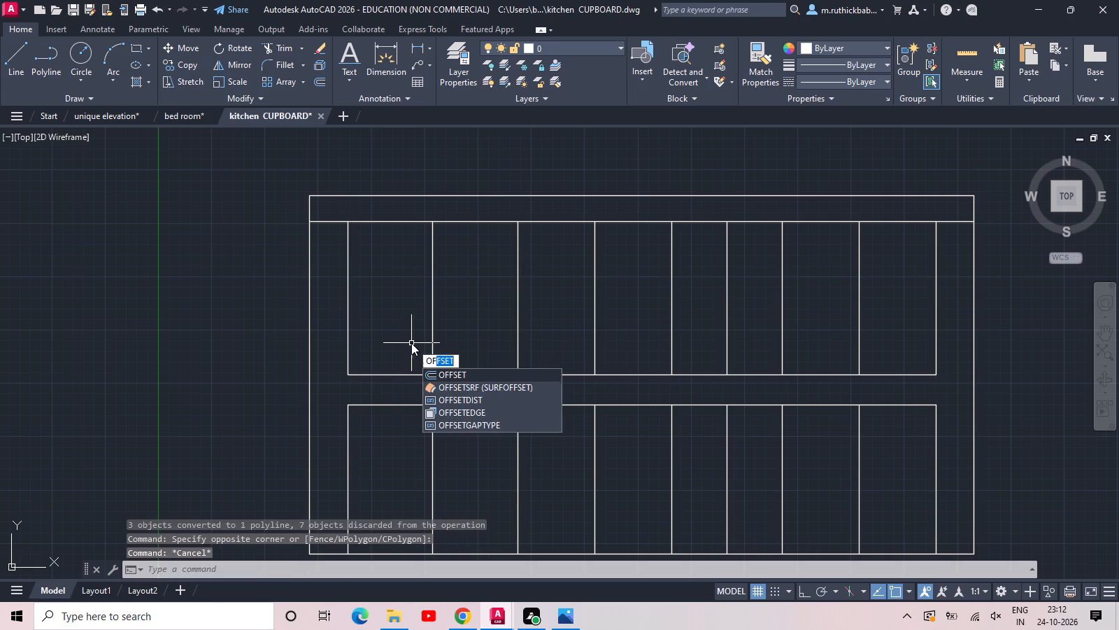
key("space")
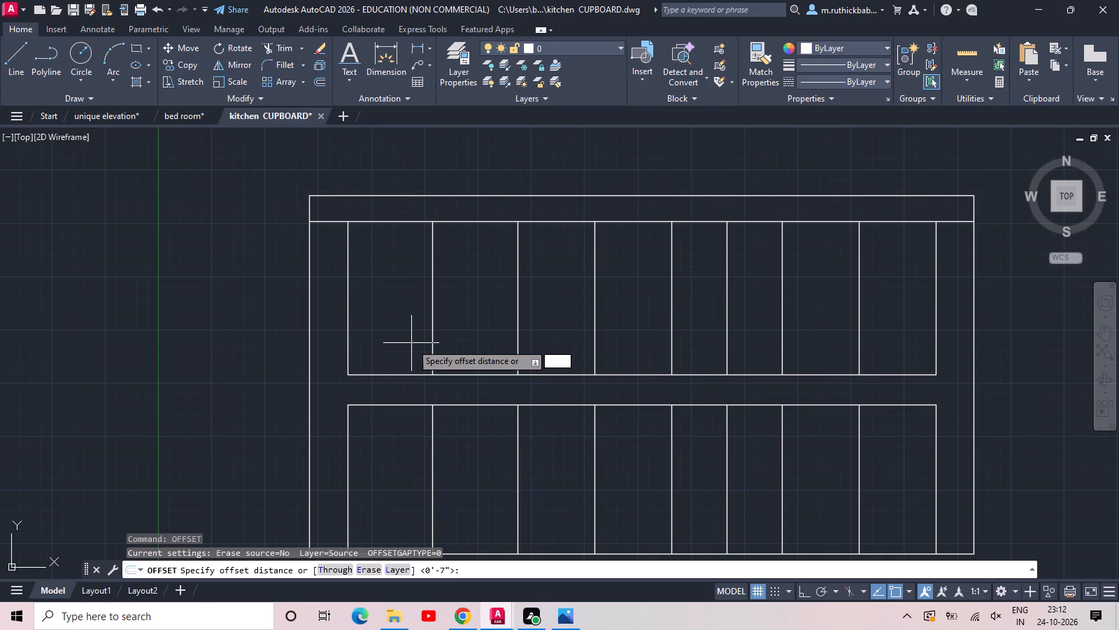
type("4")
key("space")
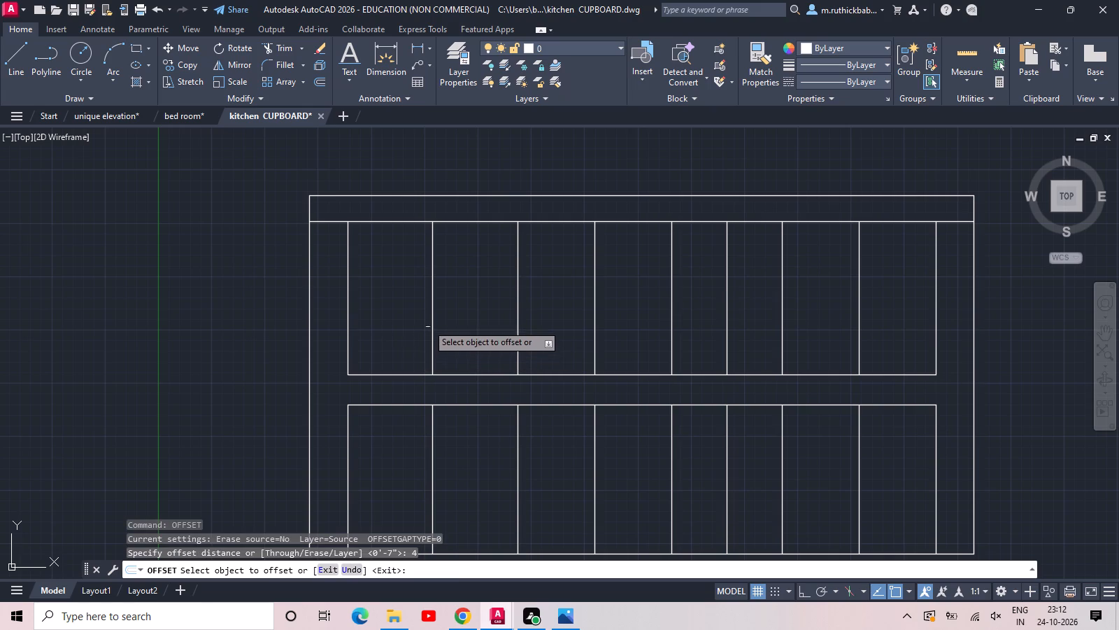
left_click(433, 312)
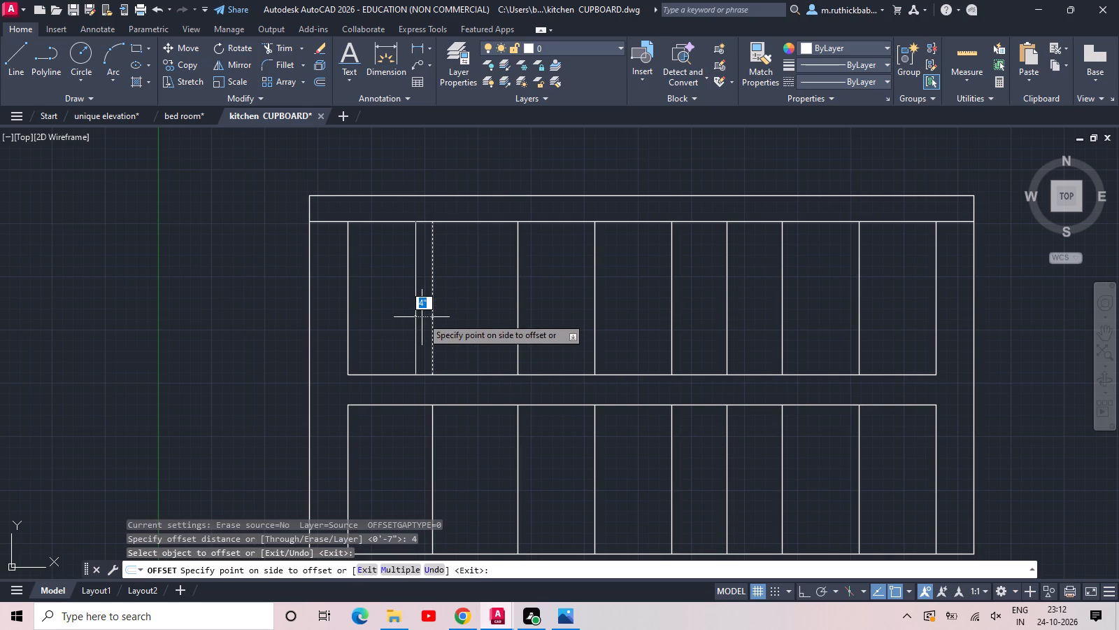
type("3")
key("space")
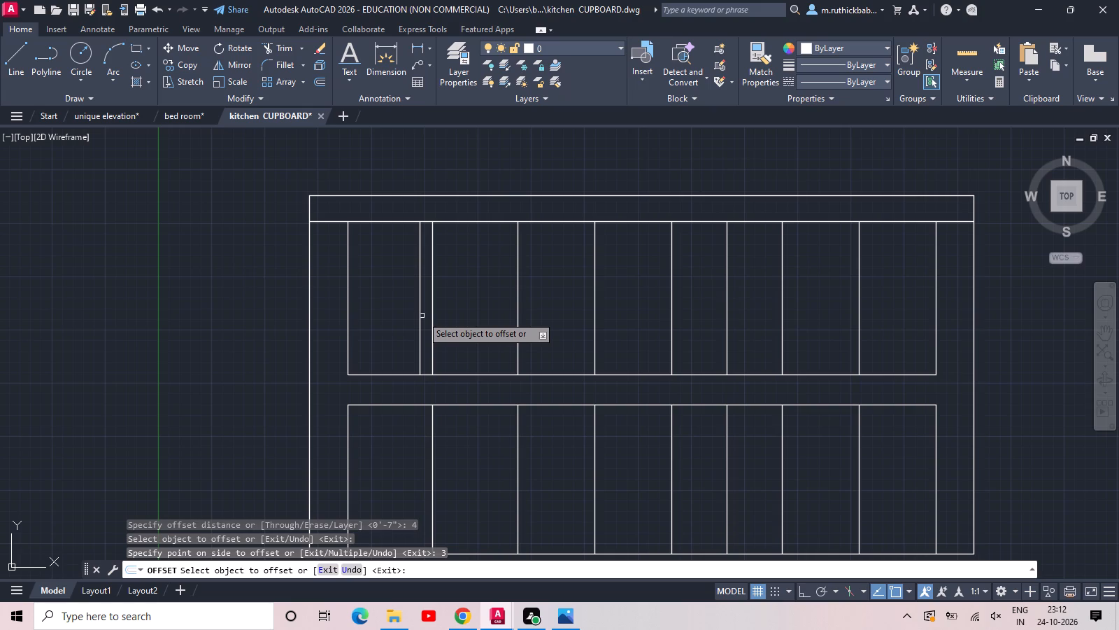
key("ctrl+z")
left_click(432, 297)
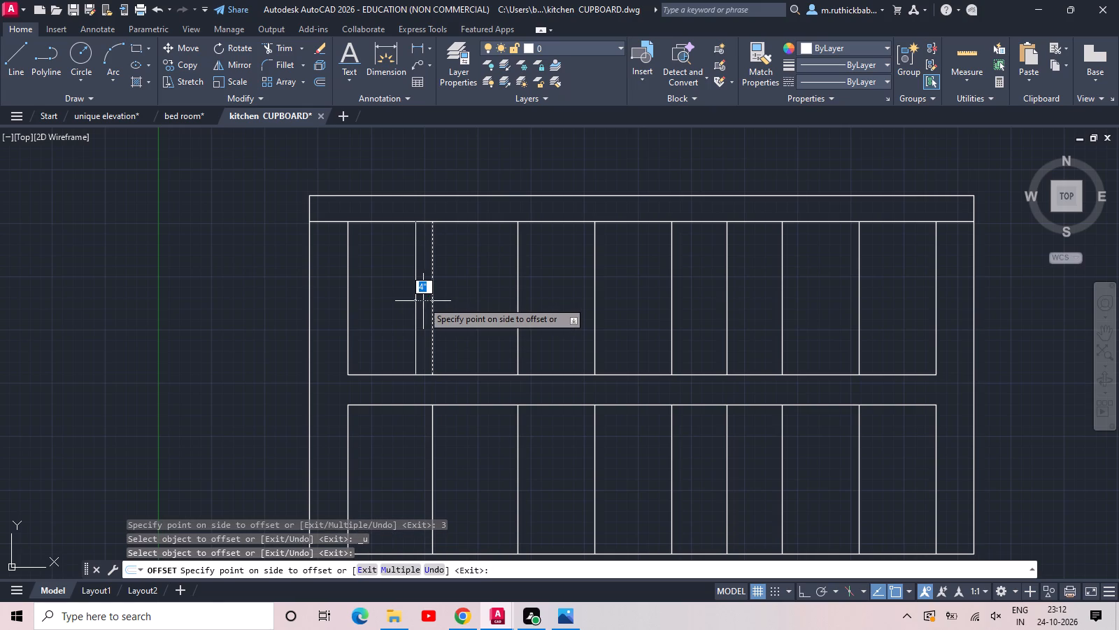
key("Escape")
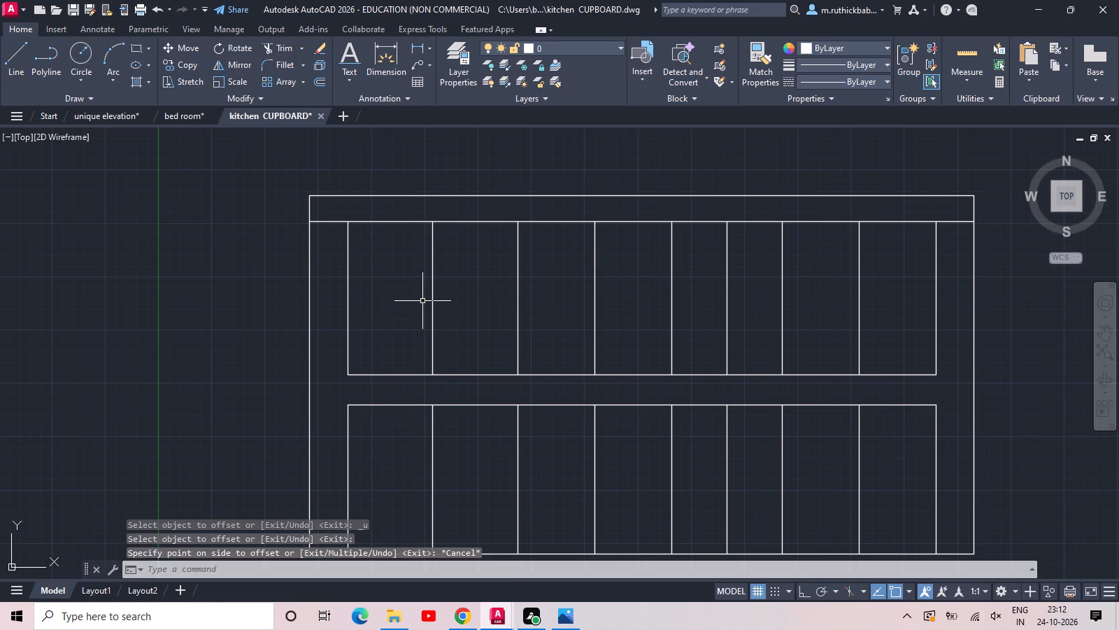
Offset the upper section's first divider 2" to both sides and its second divider 2" to the left.
type("off 2")
key("space")
left_click_drag(434, 278, 425, 282)
left_click(390, 304)
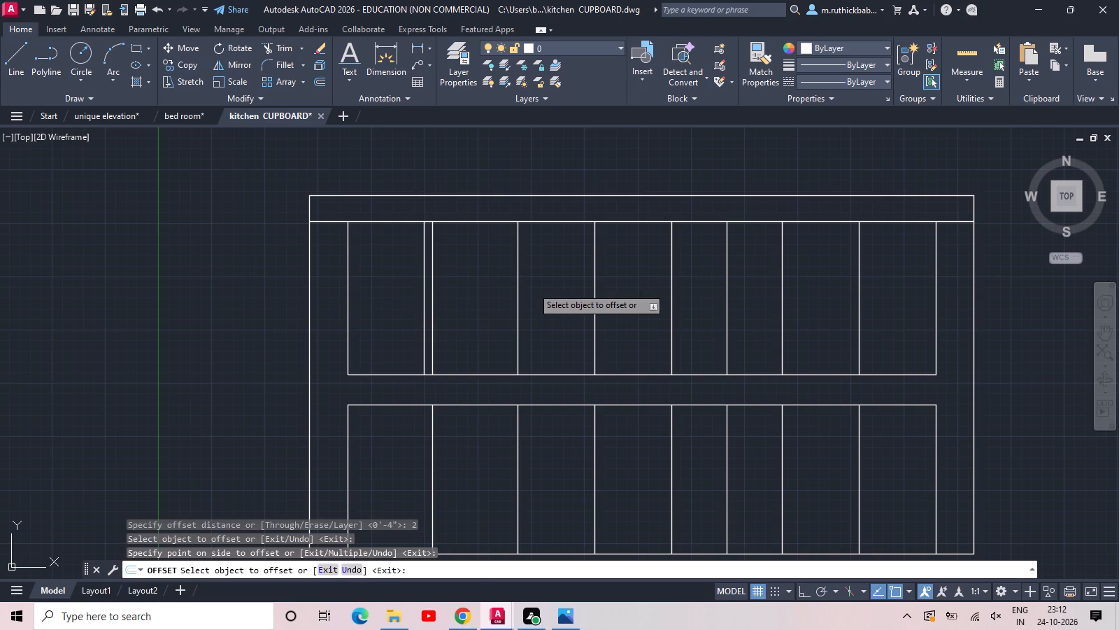
left_click(516, 293)
left_click(506, 297)
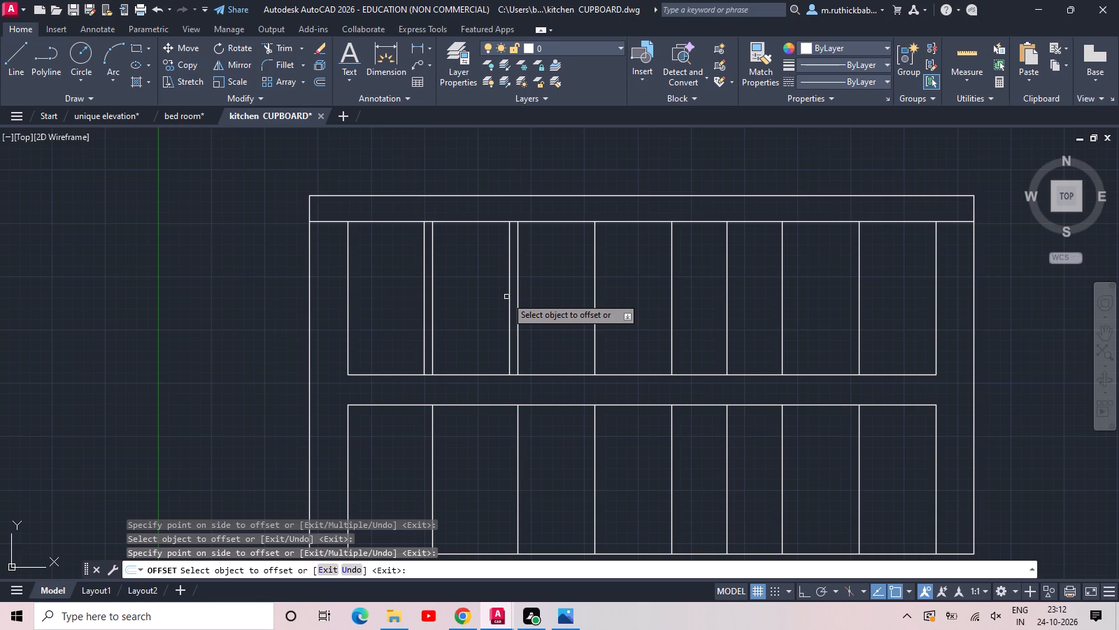
left_click(434, 310)
left_click_drag(436, 311, 444, 311)
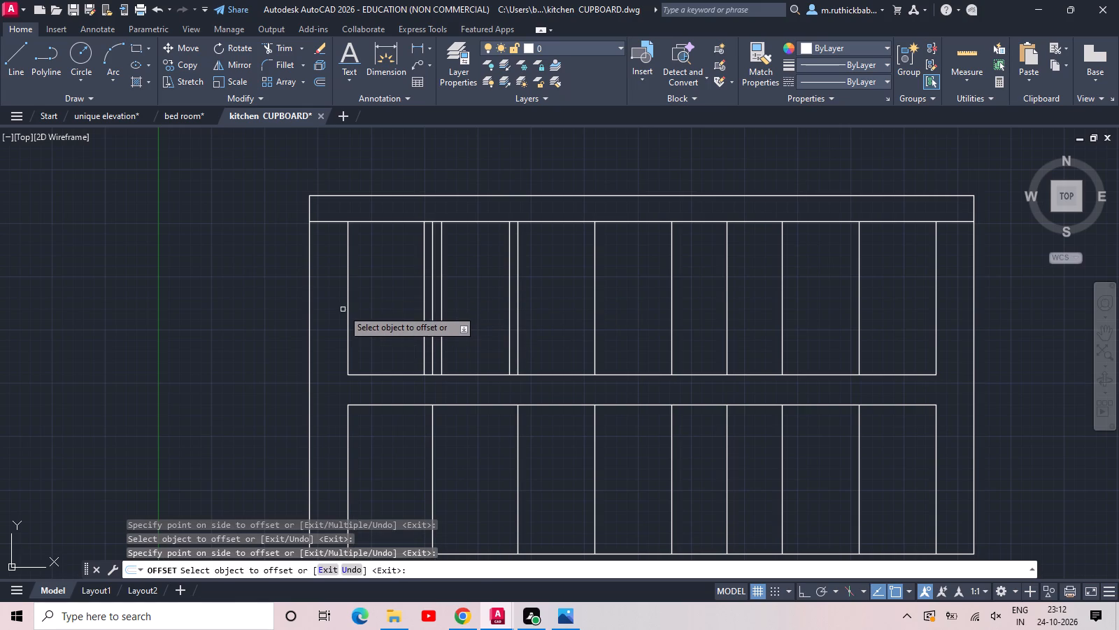
Offset the upper section's joined outline 2" inward and the line beneath the top band 2" downward.
left_click(347, 308)
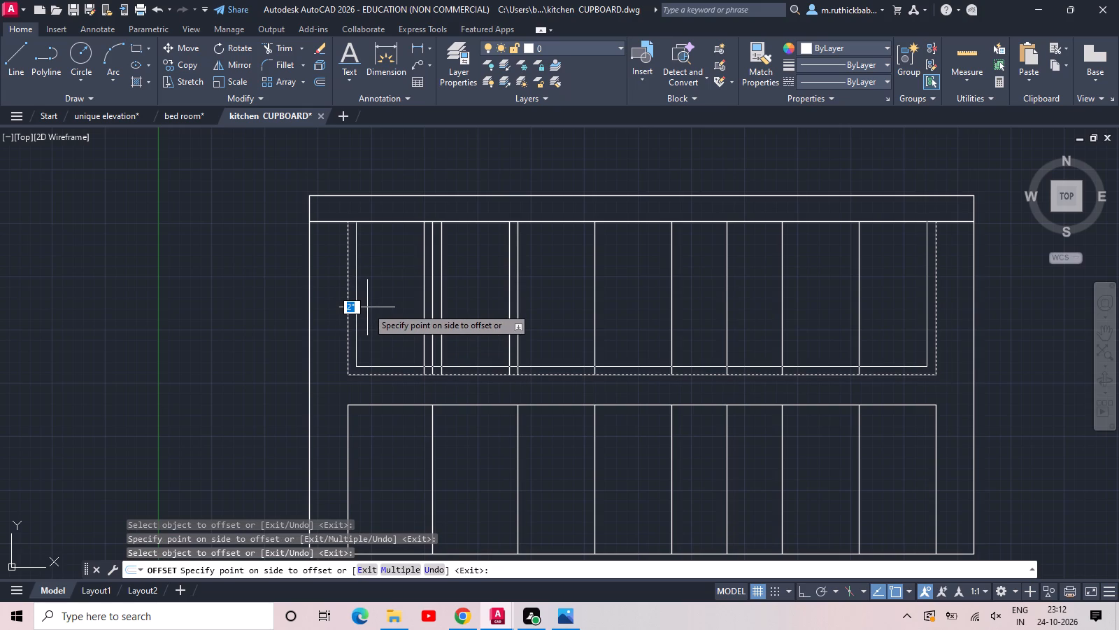
left_click(367, 307)
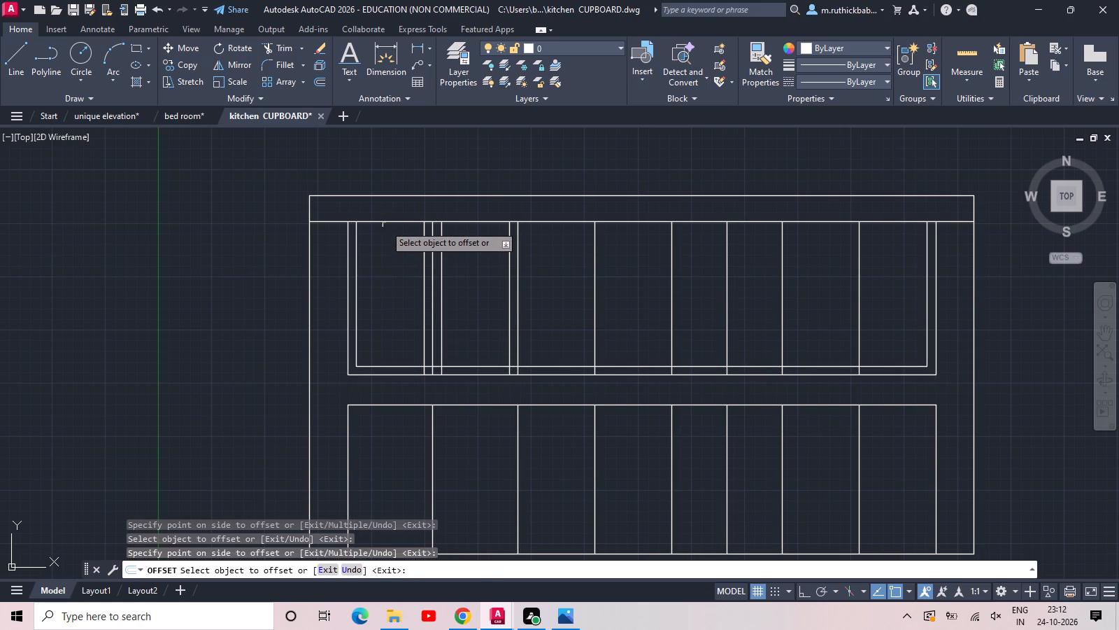
left_click(385, 224)
left_click(385, 222)
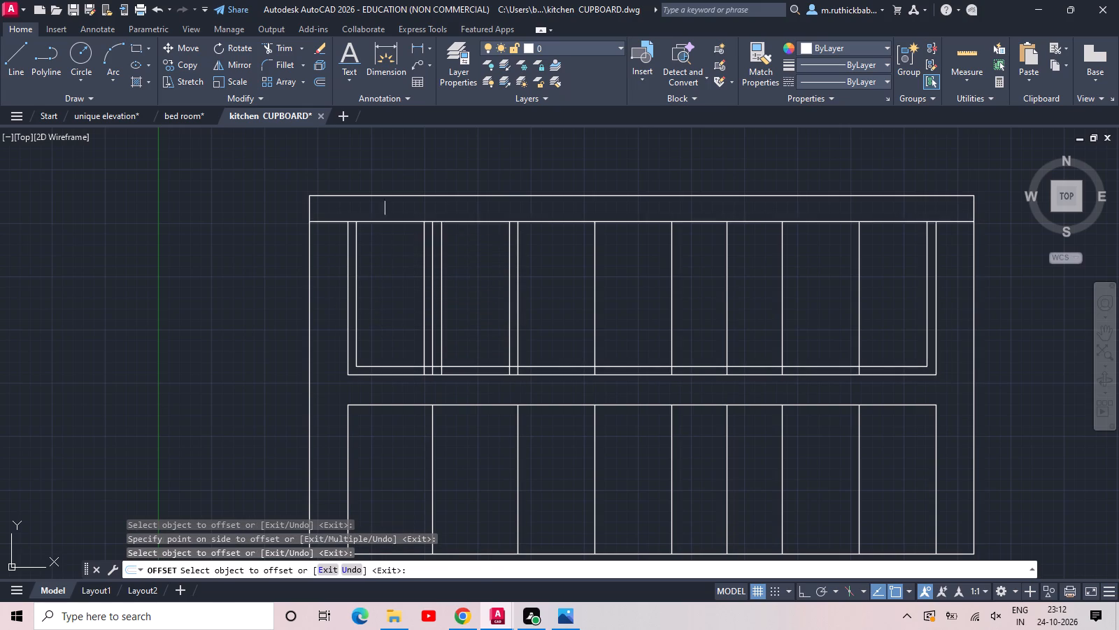
left_click(385, 234)
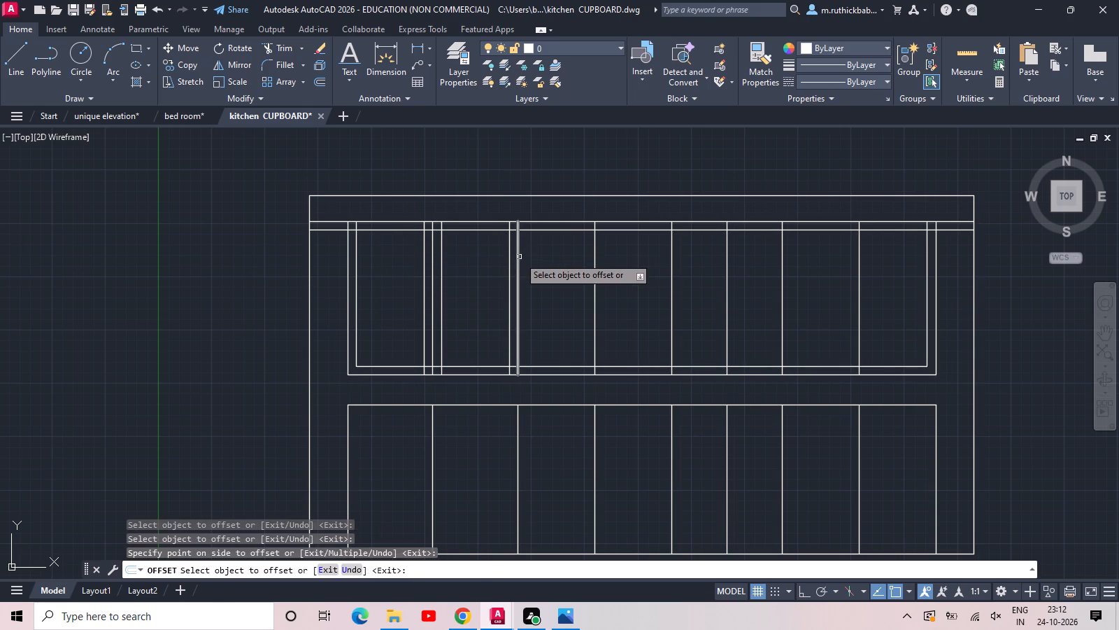
Offset the upper section's second divider 2" to the right and its third divider 2" to both sides.
left_click(519, 257)
left_click(528, 257)
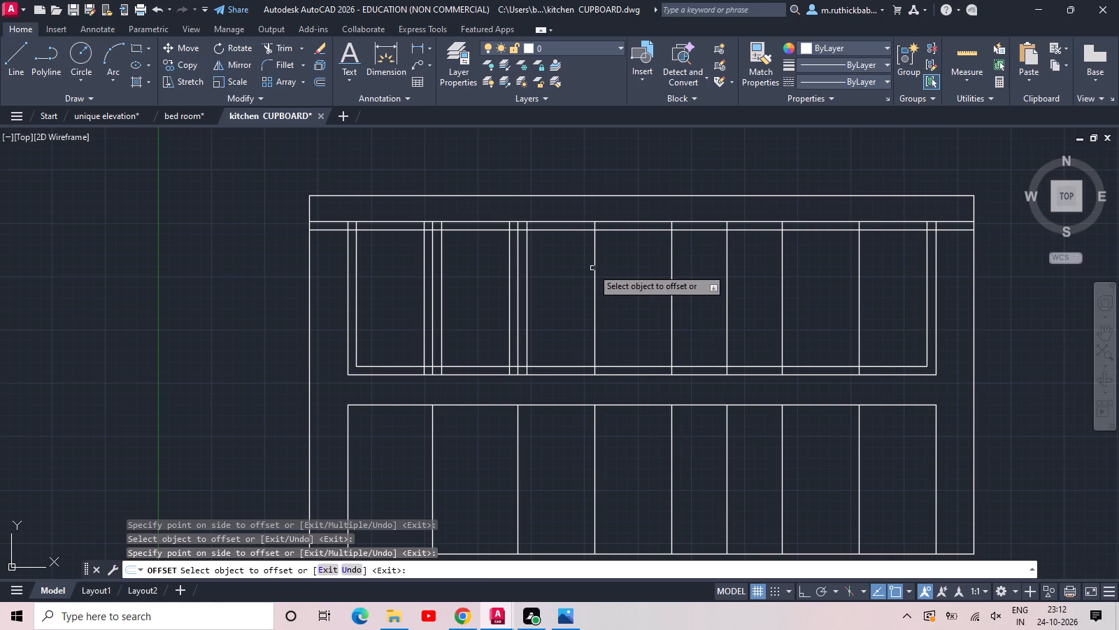
left_click(592, 268)
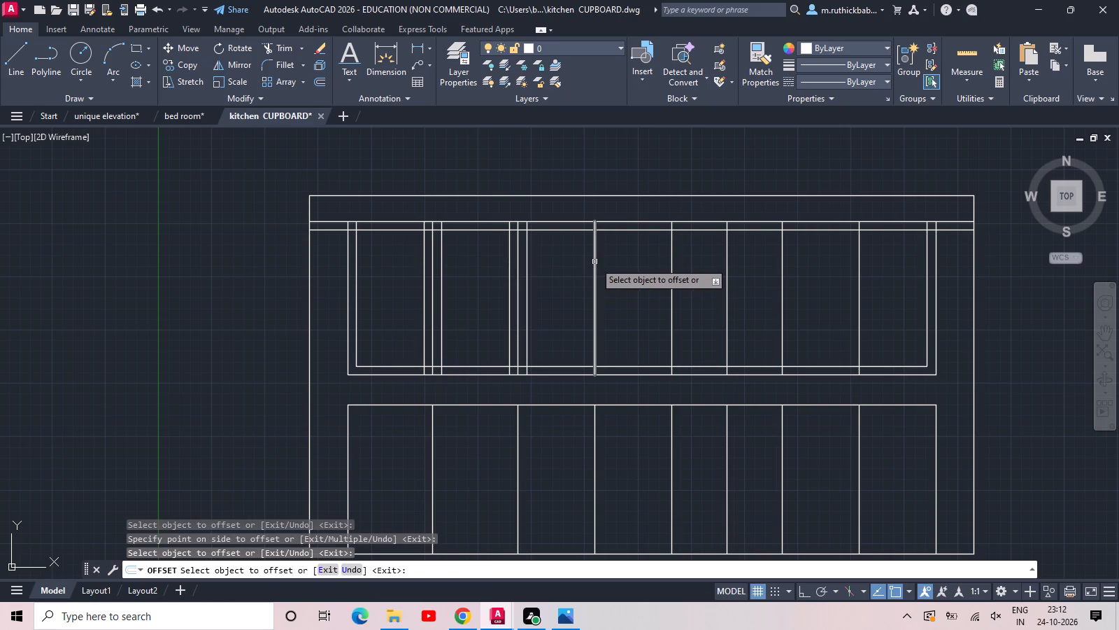
left_click(594, 262)
left_click(587, 268)
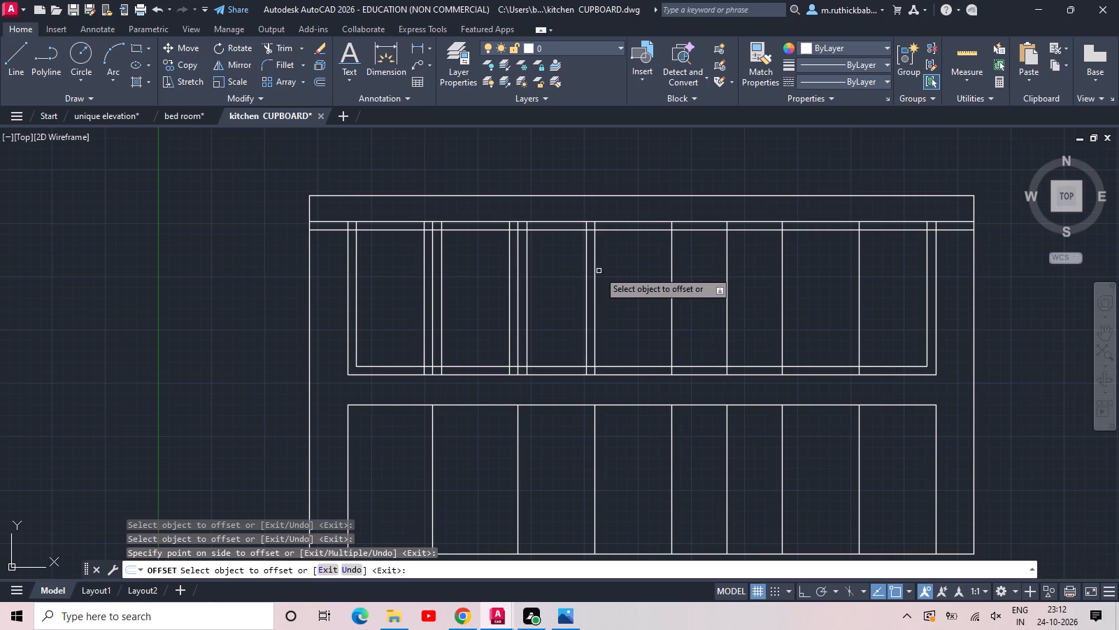
left_click(594, 276)
left_click(610, 275)
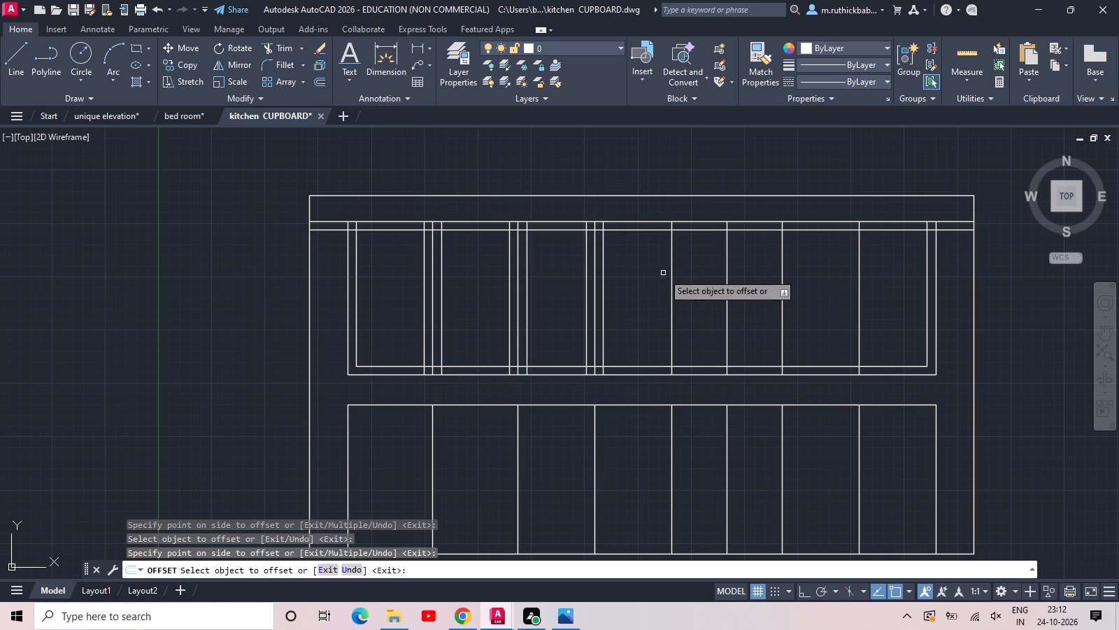
Offset the upper section's fourth and fifth dividers 2" to both sides.
left_click(670, 273)
left_click(660, 278)
left_click(671, 275)
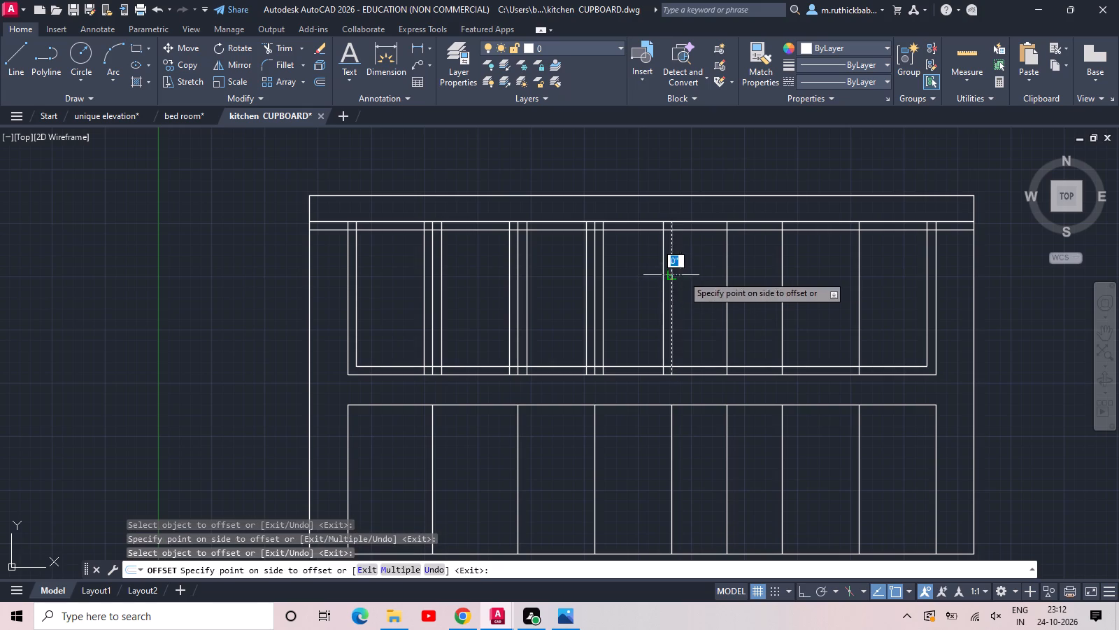
left_click(698, 274)
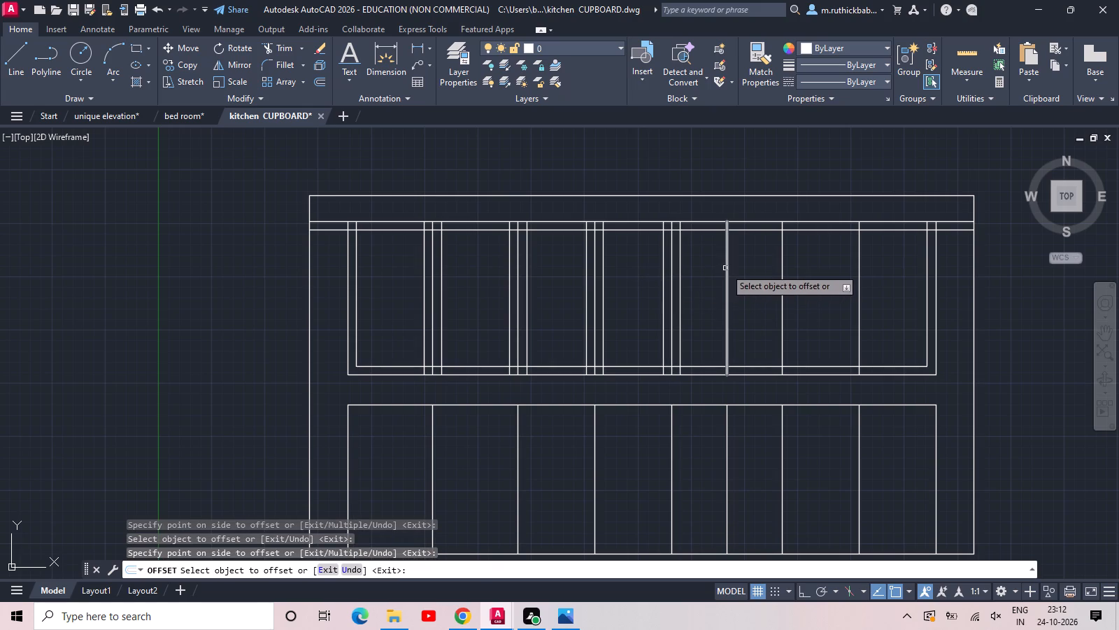
left_click(725, 268)
left_click(713, 272)
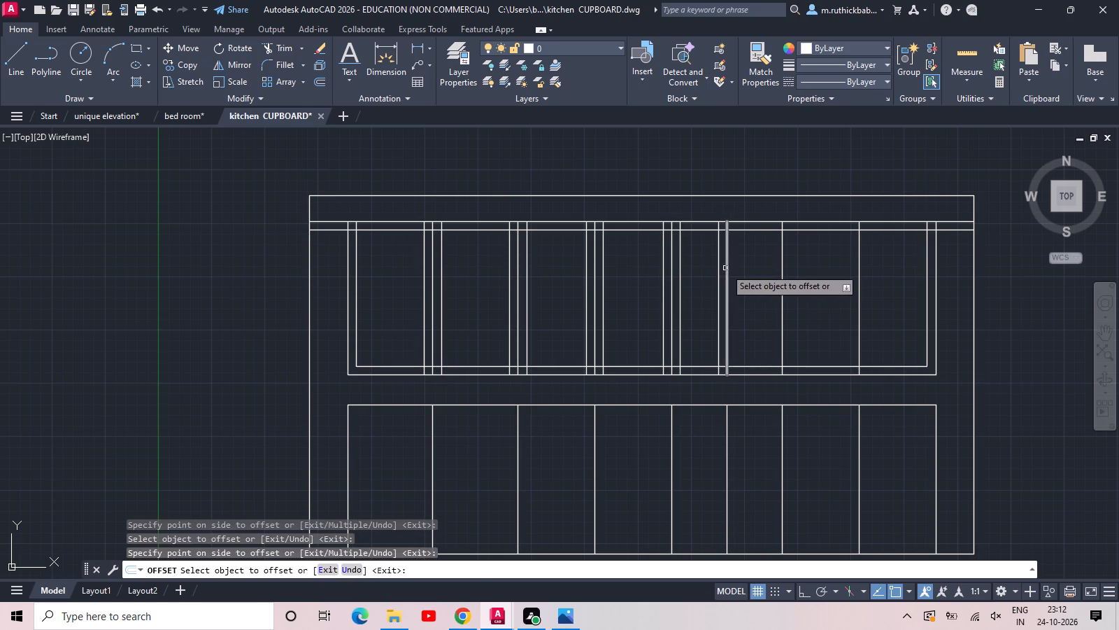
left_click(725, 268)
left_click(737, 267)
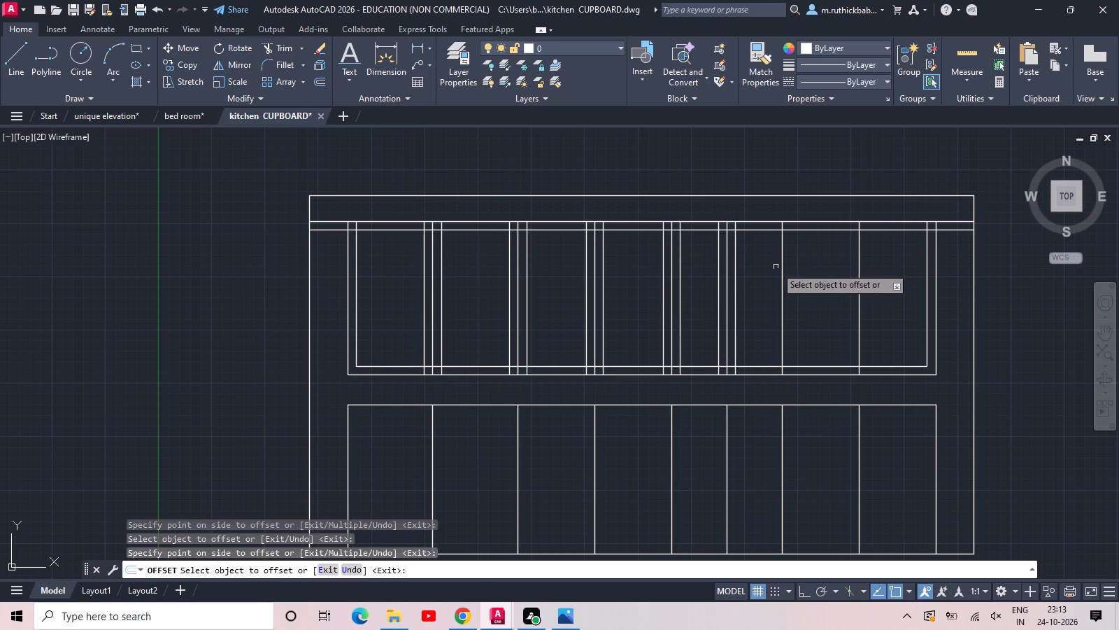
Offset the upper section's sixth divider 2" to both sides.
left_click(782, 266)
left_click(776, 271)
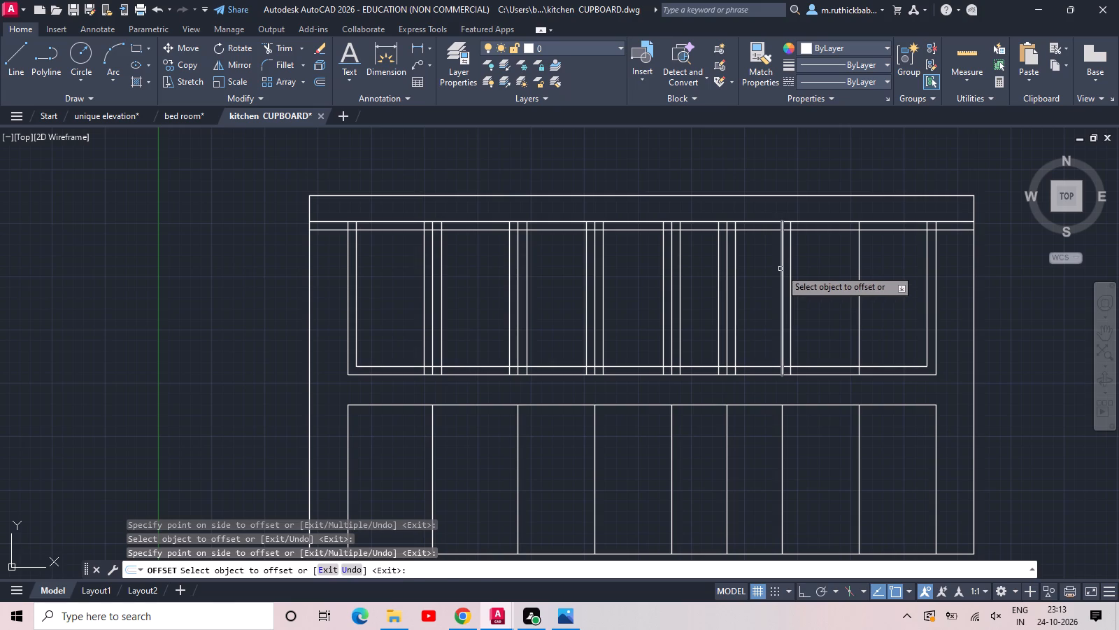
left_click(781, 269)
left_click(777, 271)
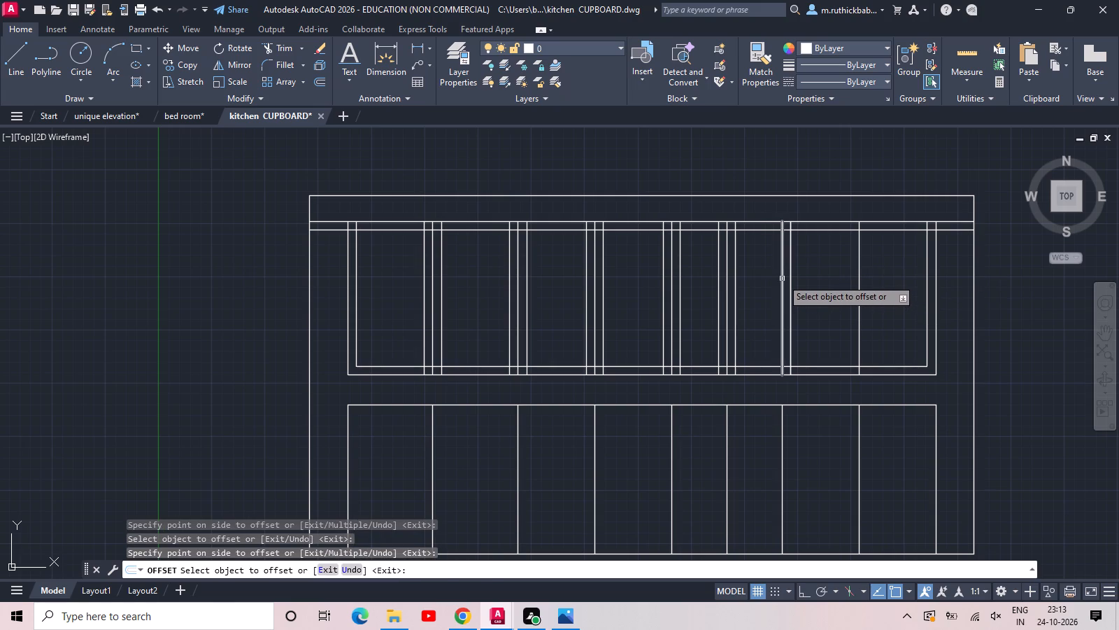
left_click(782, 279)
left_click(776, 281)
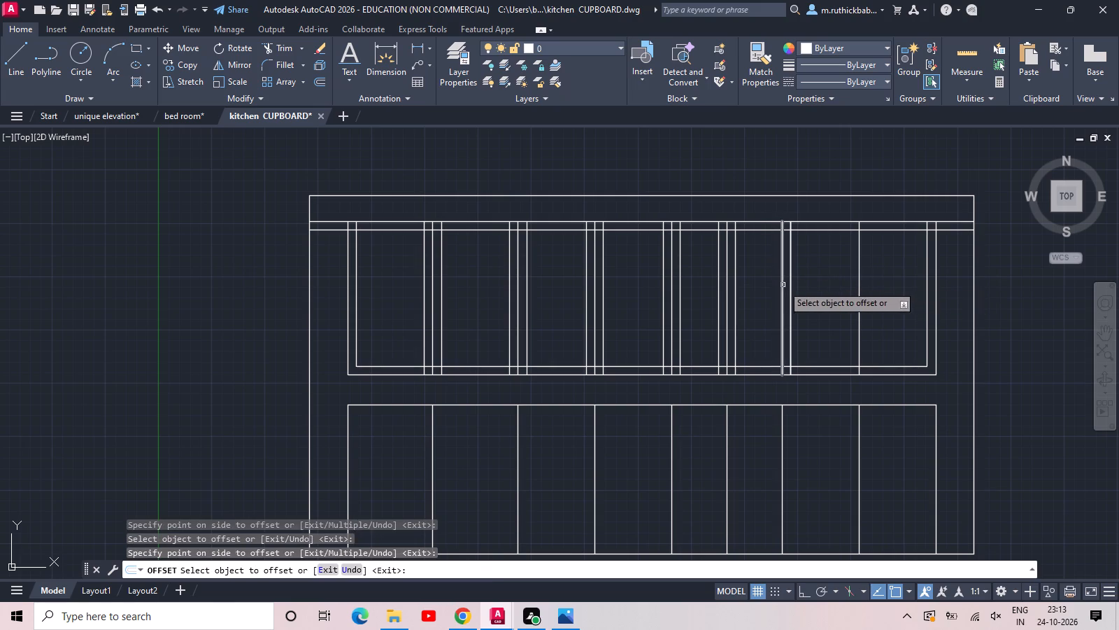
left_click(782, 285)
left_click(762, 288)
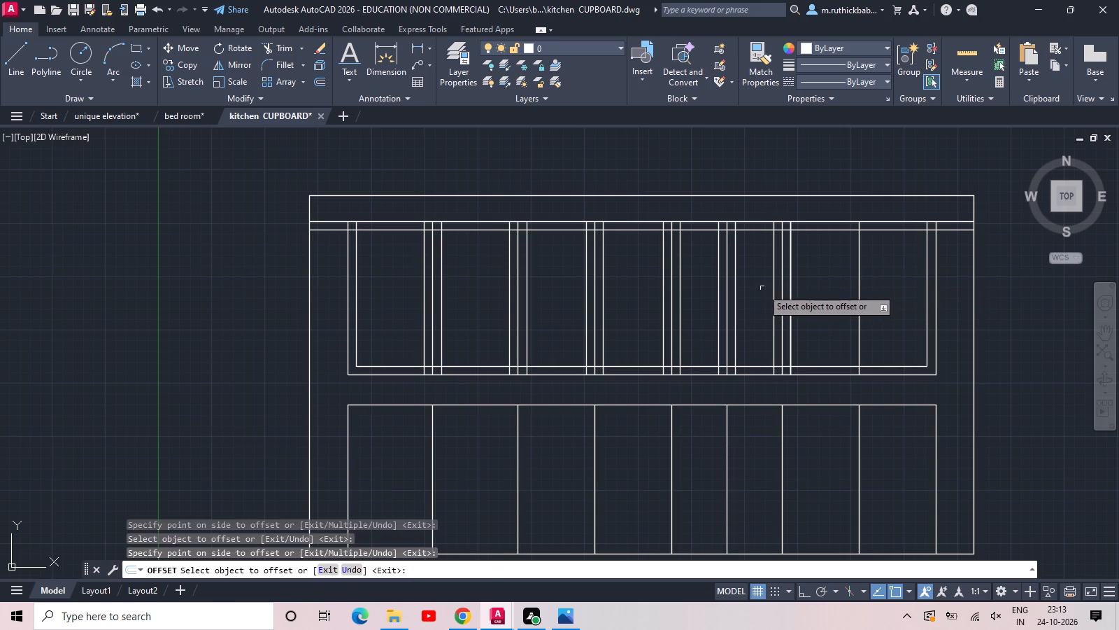
Offset the upper section's seventh divider 2" to both sides and finish the Offset command.
left_click(857, 285)
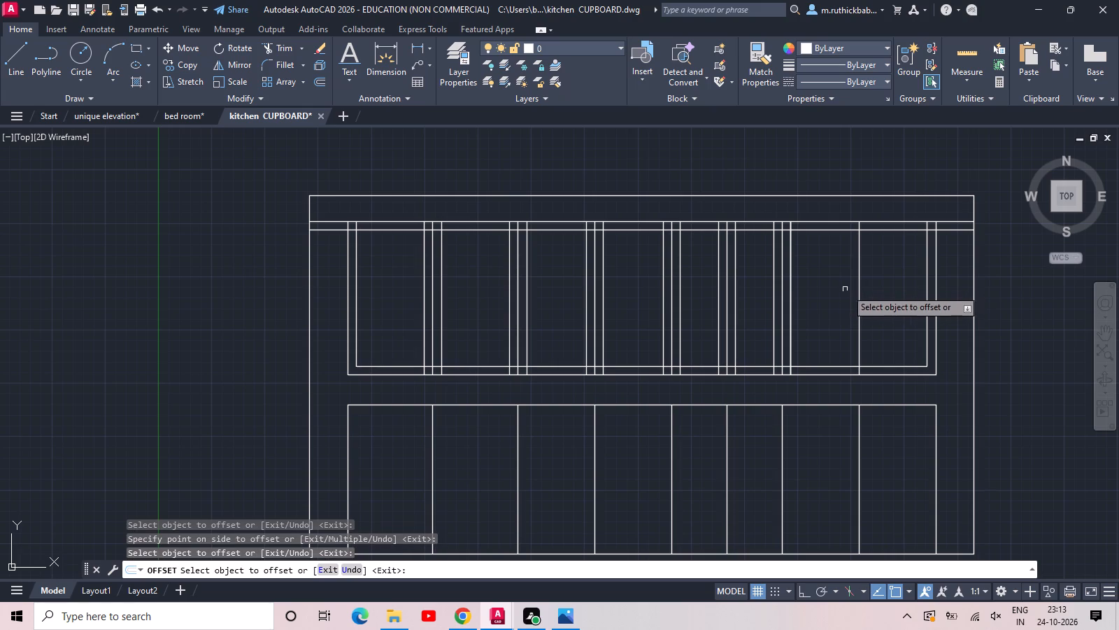
left_click(858, 273)
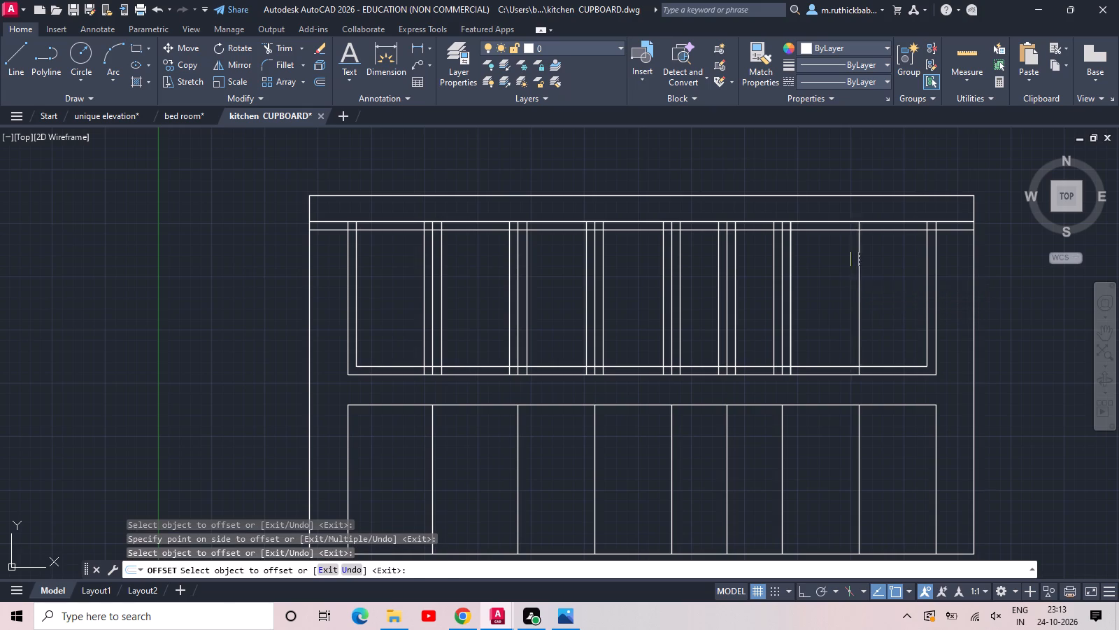
left_click(836, 279)
left_click(860, 279)
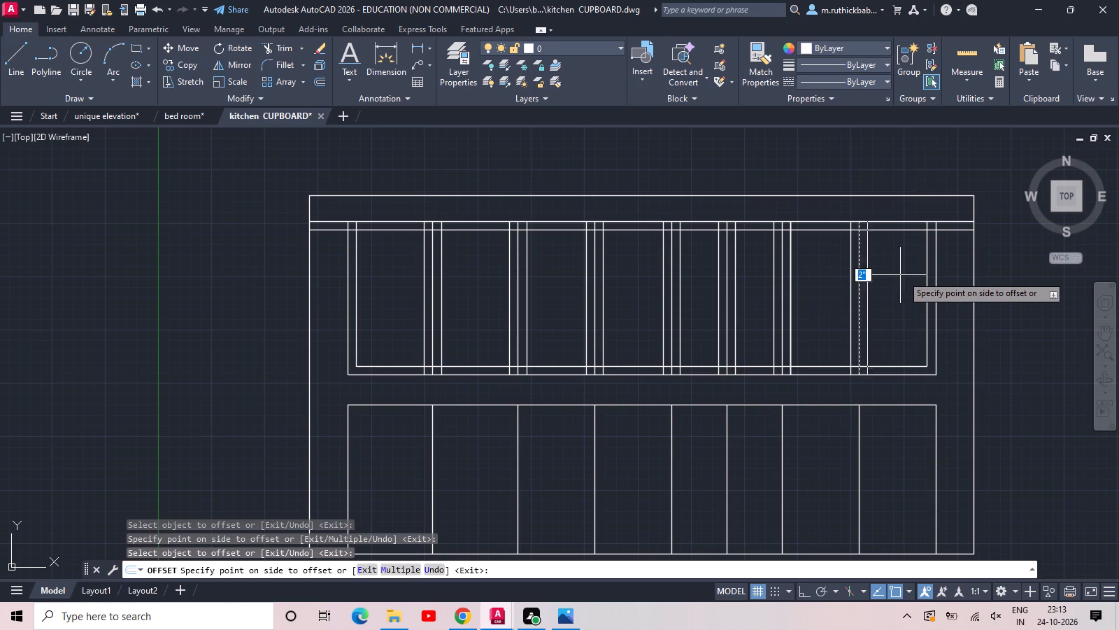
left_click(906, 275)
key("Escape")
key("Escape")
key("Escape")
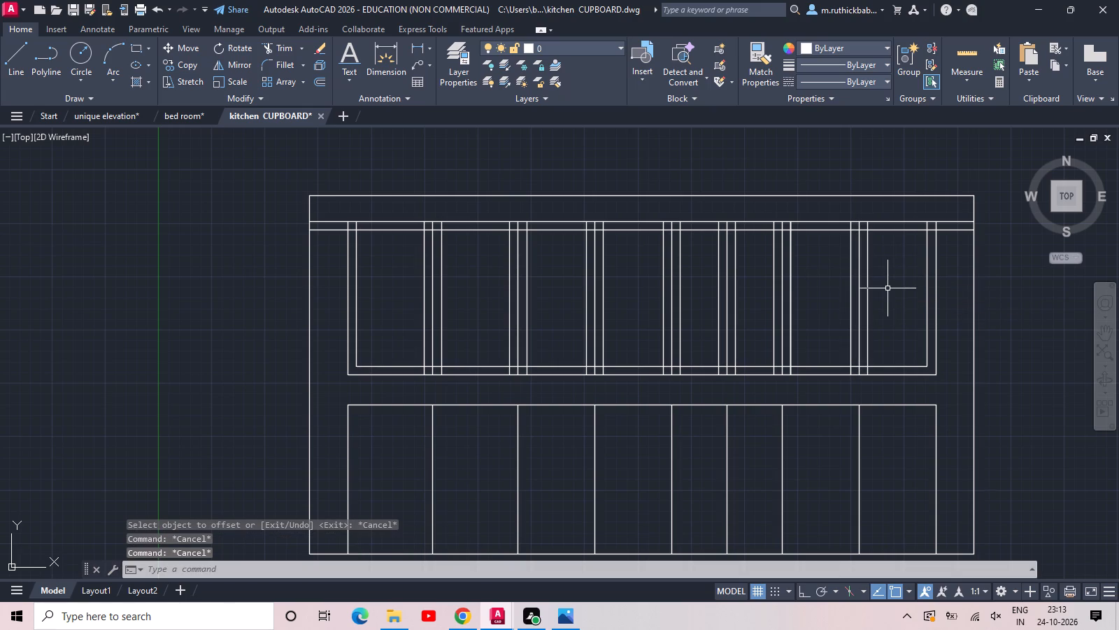
Trim the overrunning border lines at the top and bottom right of the first upper compartment, undoing the stray trim on the section outline.
type("tr")
key("space")
key("space")
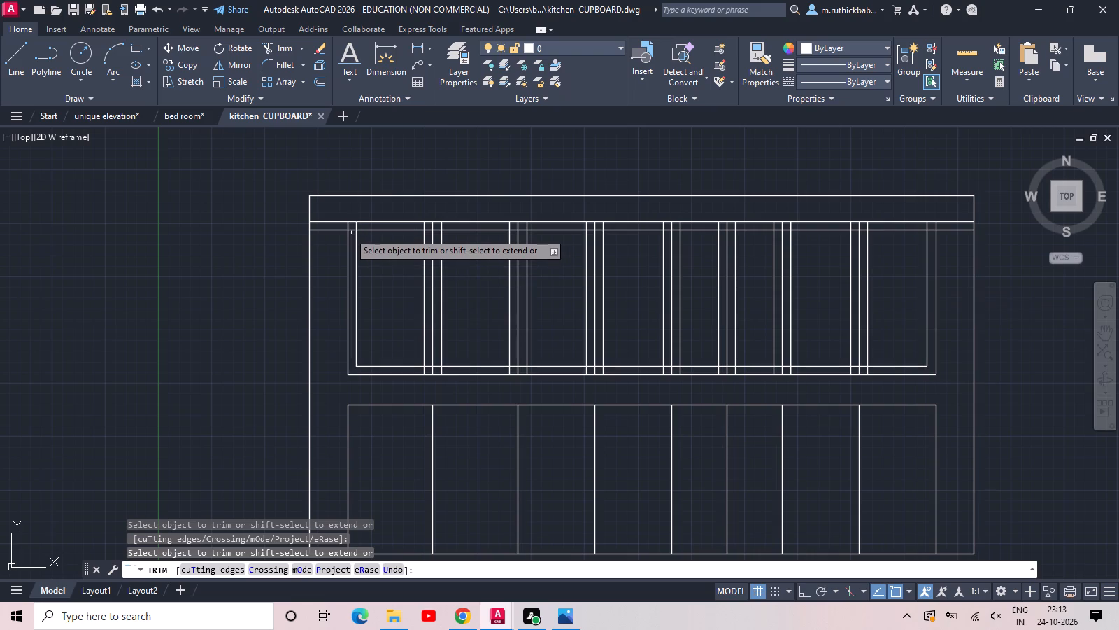
left_click(349, 227)
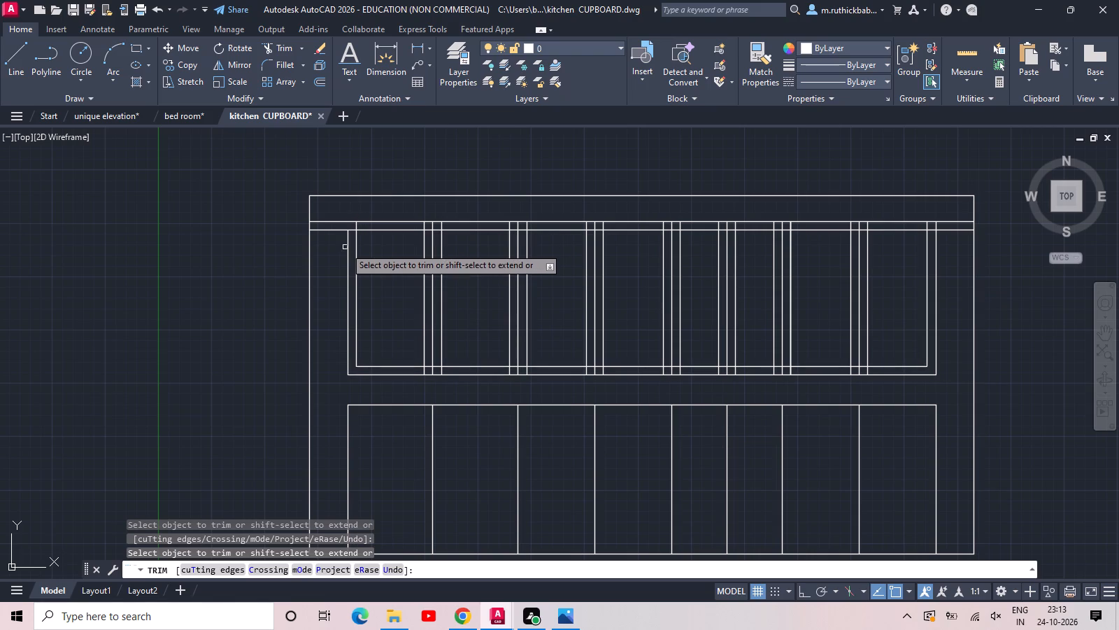
key("ctrl+z")
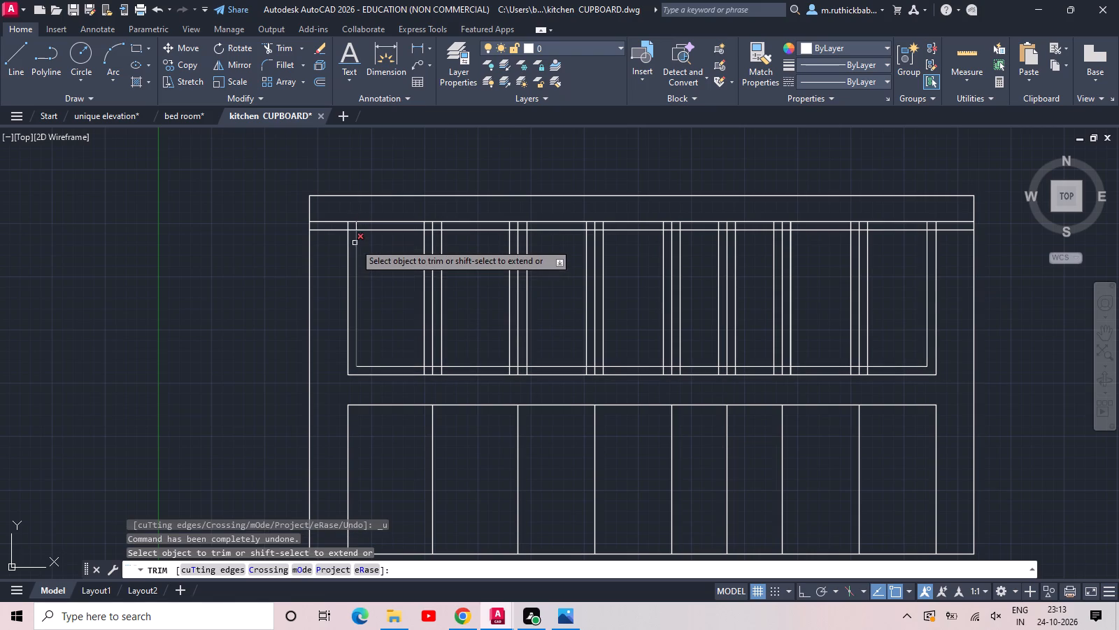
left_click(350, 226)
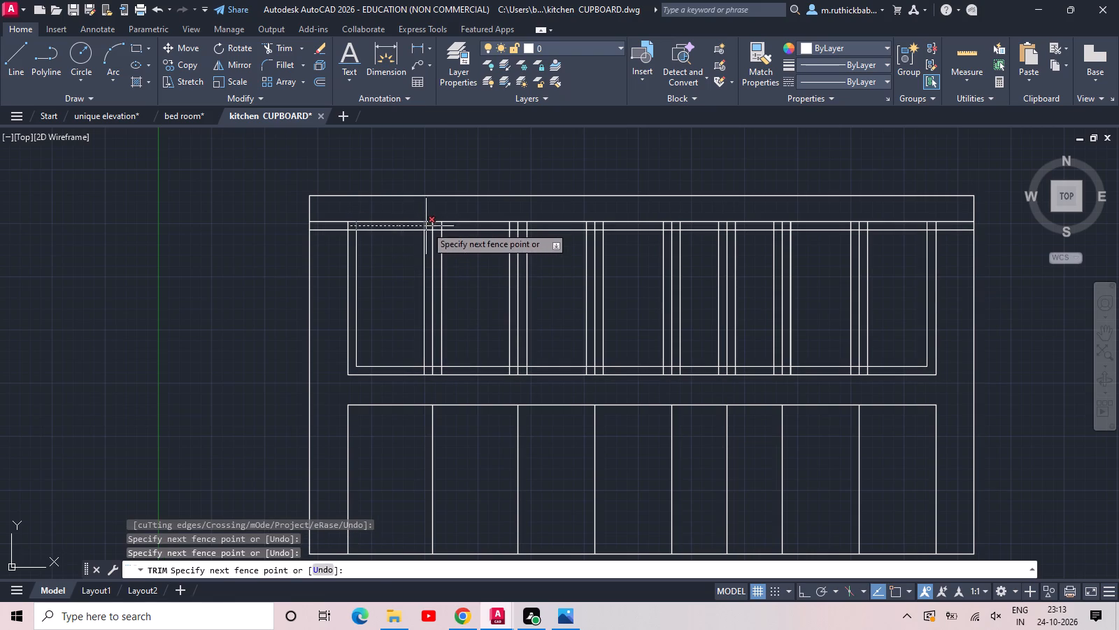
left_click(426, 226)
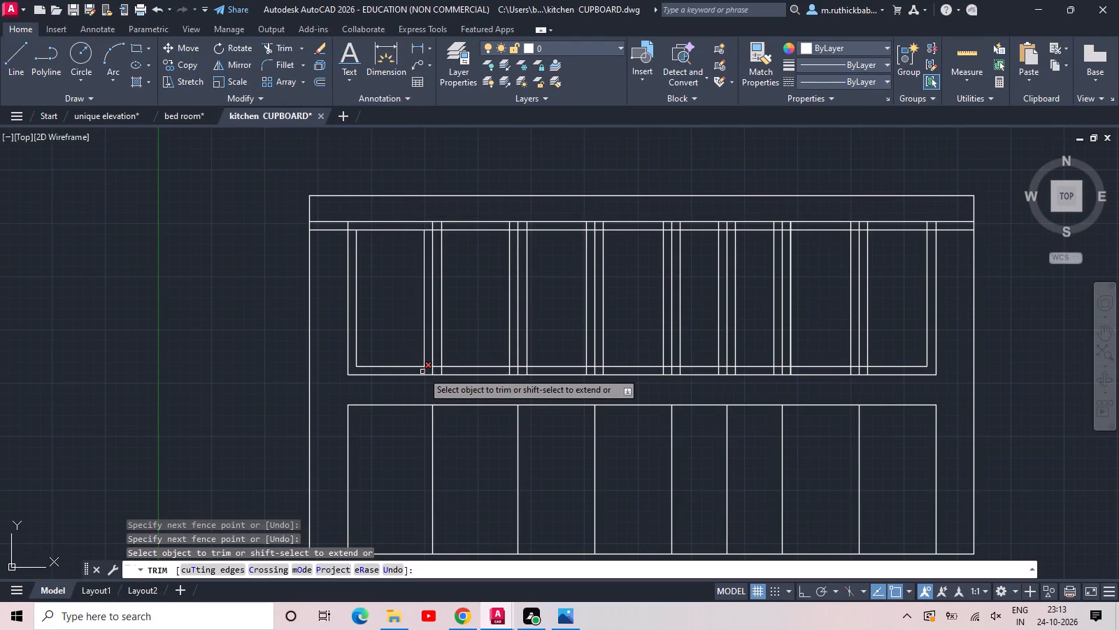
left_click(423, 371)
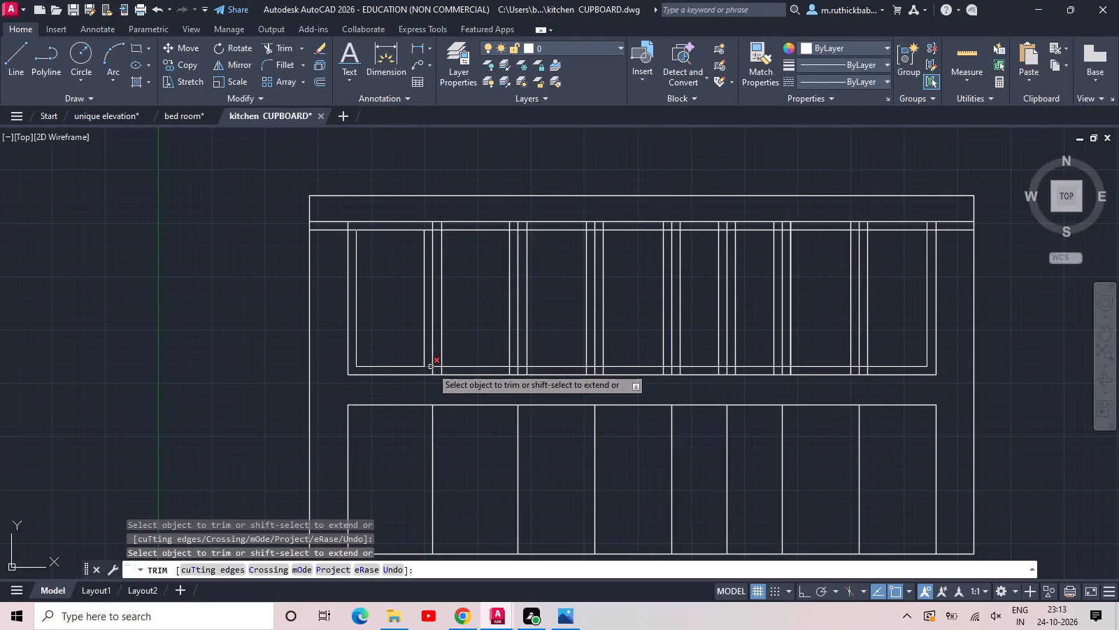
left_click(431, 367)
Trim the crossing border lines at the bottom, on the right side of the first divider and both sides of the second.
scroll(431, 368, "up", 6)
left_click_drag(450, 335, 454, 342)
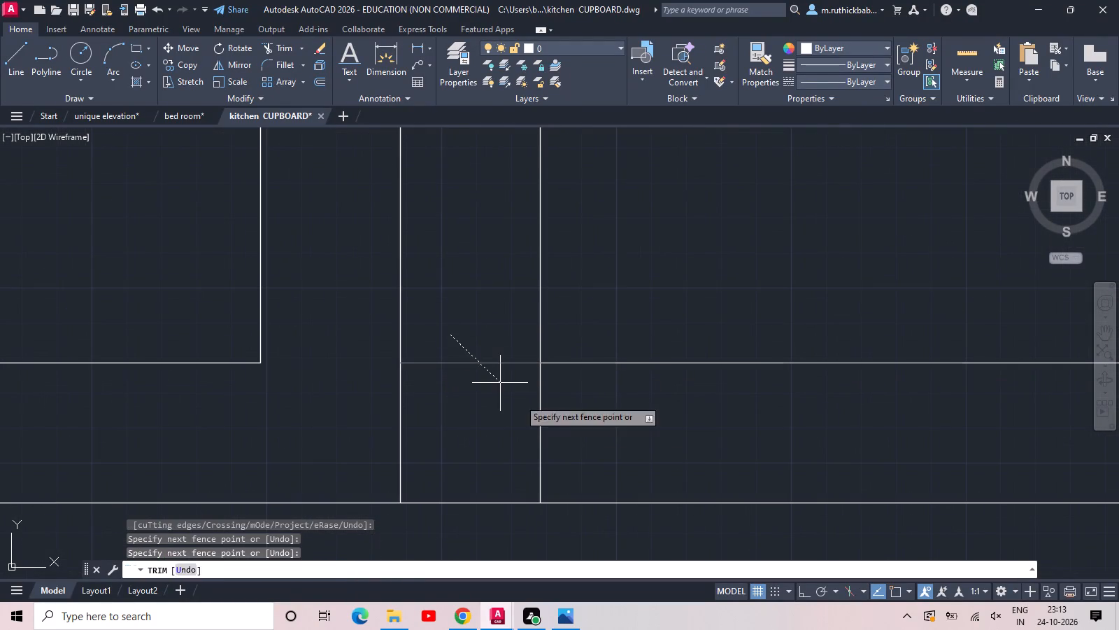
left_click(599, 444)
scroll(592, 441, "down", 2)
middle_click_drag(602, 435, 384, 478)
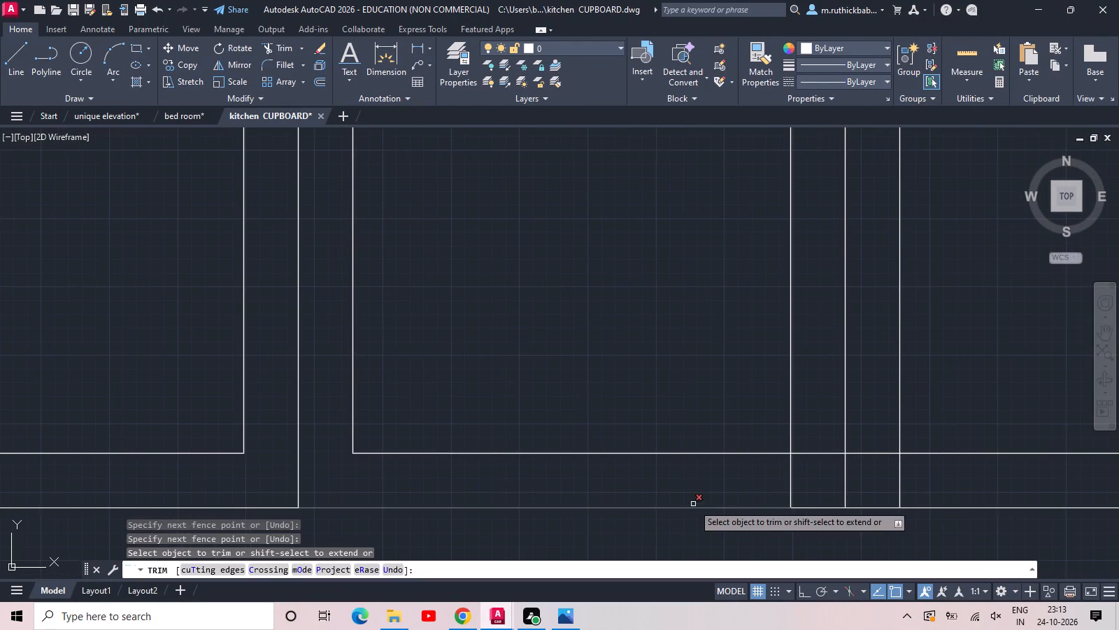
left_click(765, 486)
left_click(825, 446)
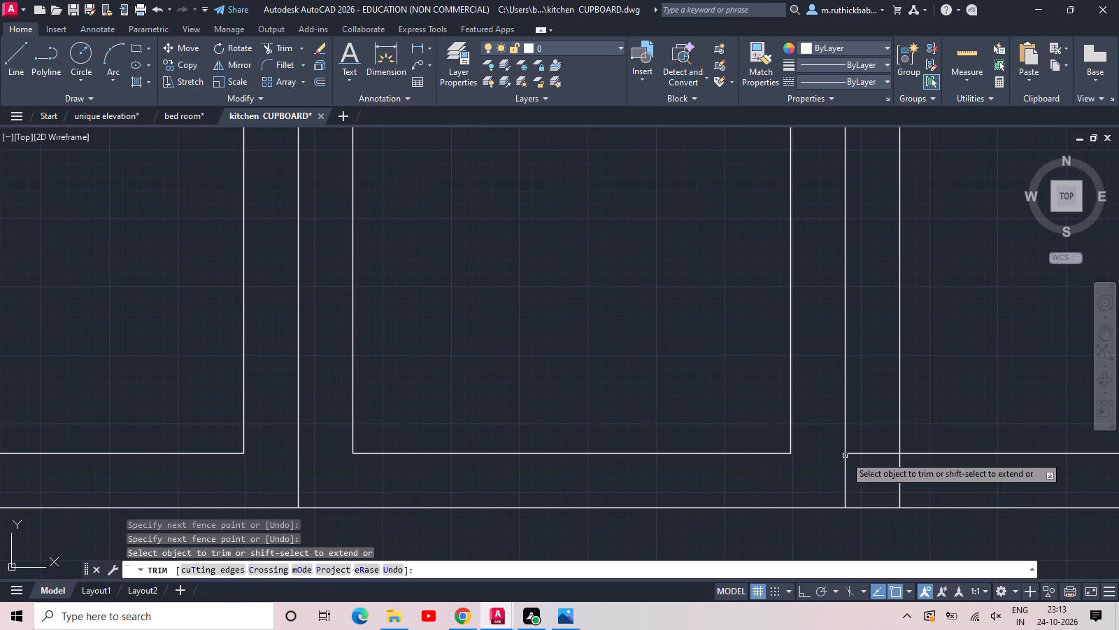
left_click_drag(862, 447, 891, 463)
left_click(926, 480)
left_click(890, 470)
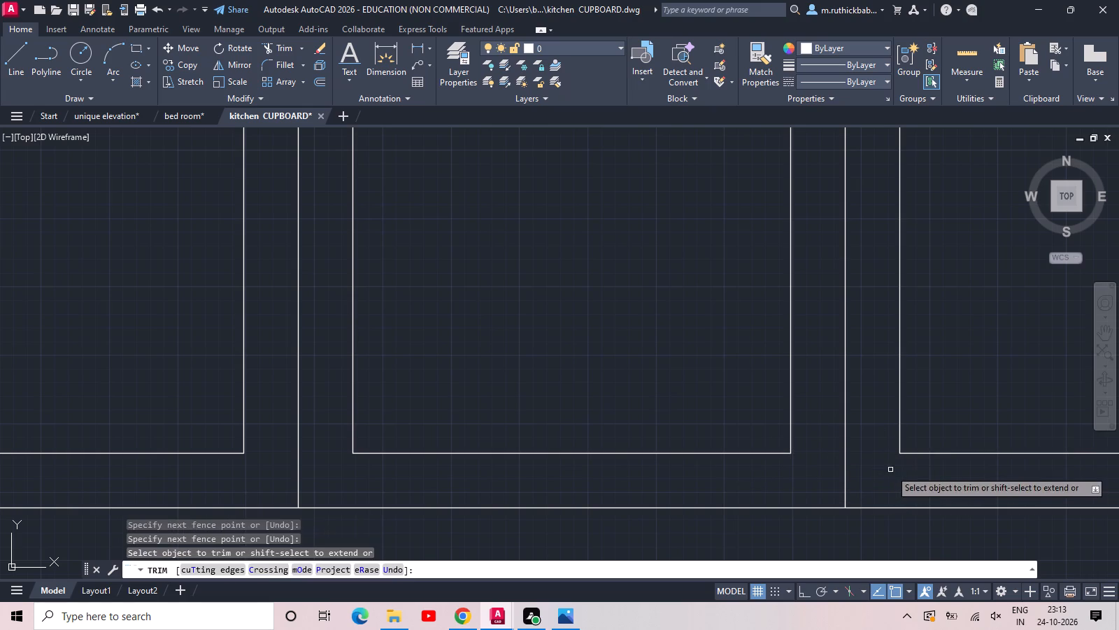
Trim the leftover border segments around the top of the first divider to form clean door border corners.
scroll(888, 459, "down", 2)
middle_click_drag(806, 316, 634, 629)
scroll(476, 430, "up", 3)
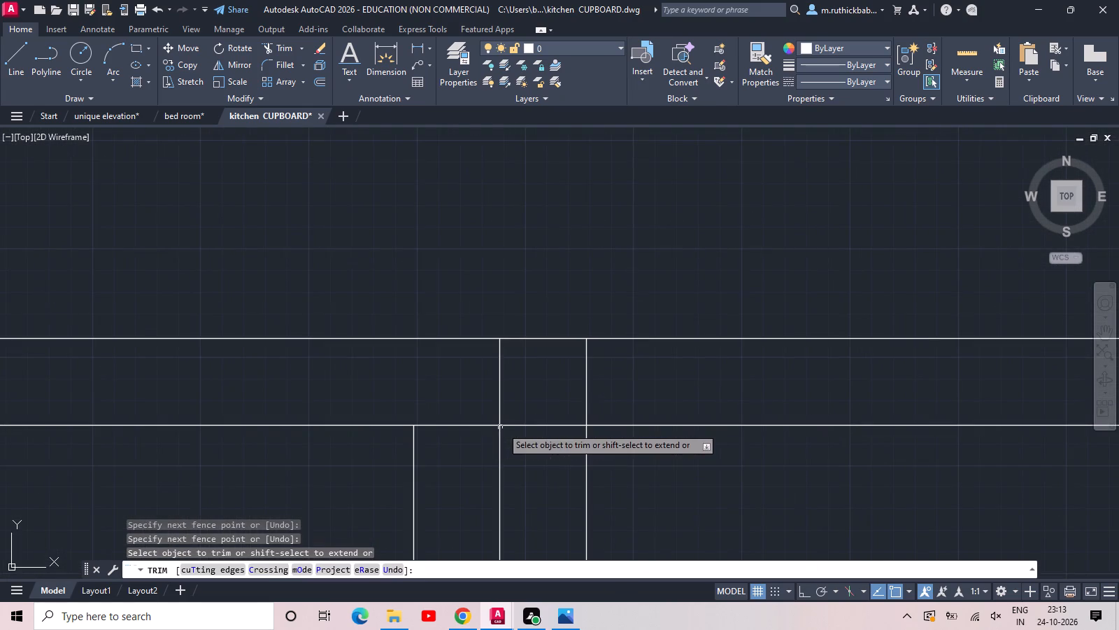
left_click(531, 451)
left_click(608, 384)
left_click(465, 437)
left_click(461, 413)
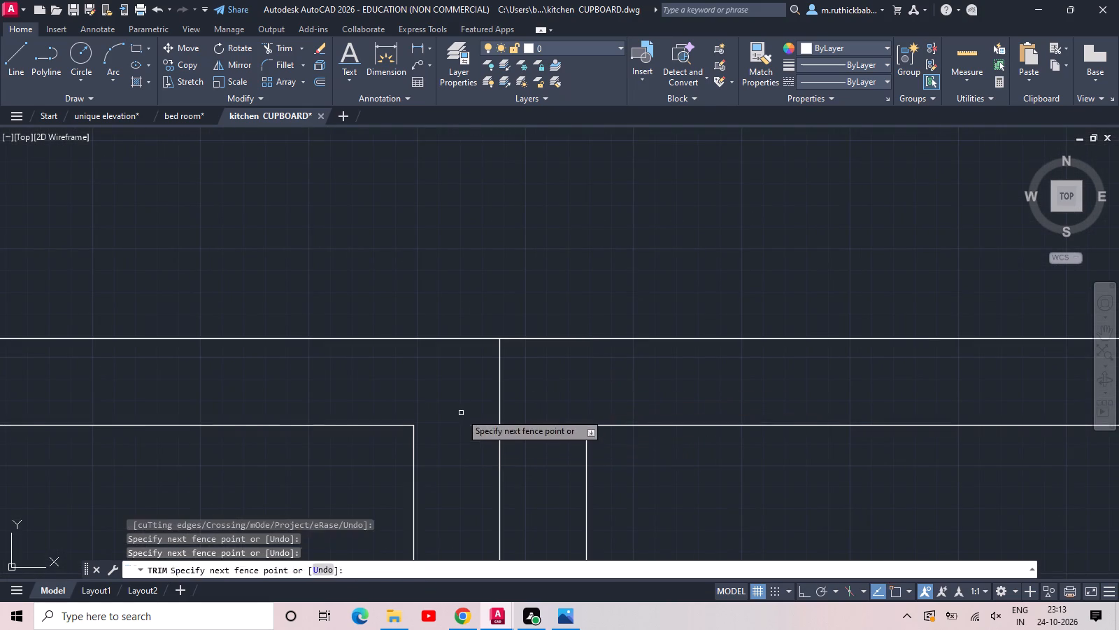
Trim the crossing border lines on both sides of the second divider's top end.
scroll(480, 407, "down", 2)
middle_click_drag(661, 390, 423, 359)
scroll(536, 374, "up", 2)
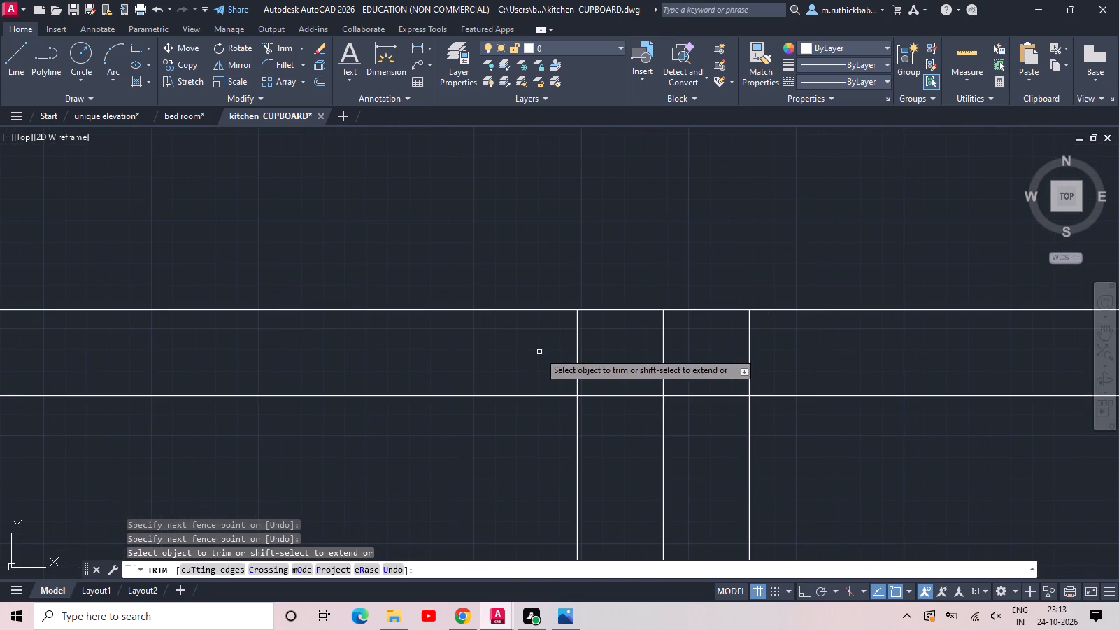
left_click(544, 346)
left_click(617, 425)
left_click(694, 408)
left_click(775, 352)
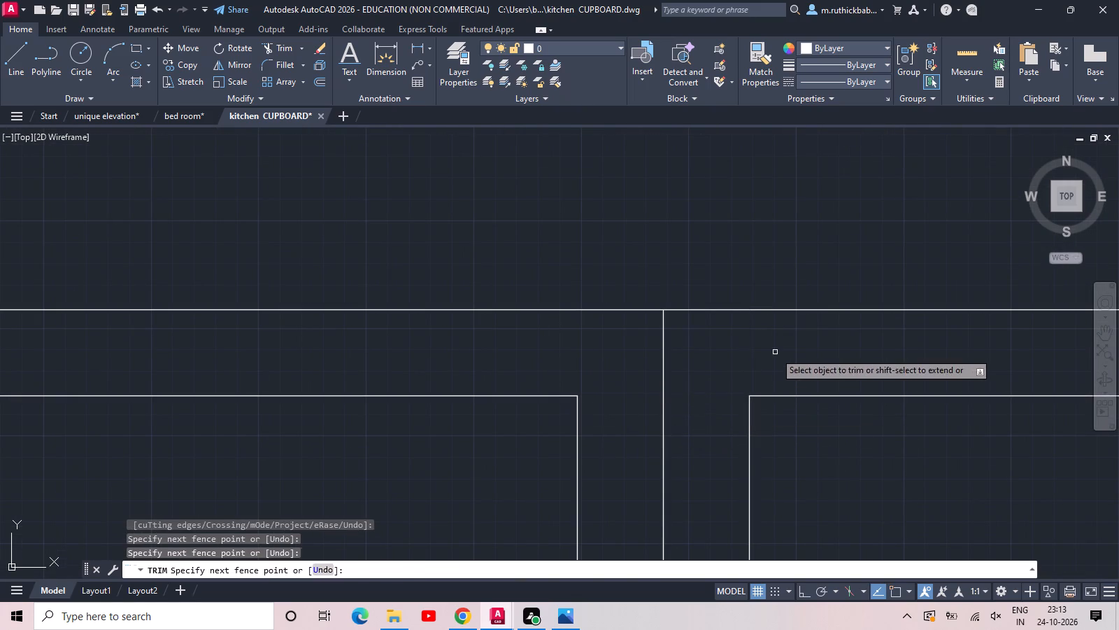
Trim the crossing border lines on both sides of the third divider's top end.
scroll(775, 351, "down", 2)
middle_click_drag(839, 368, 428, 357)
scroll(602, 356, "up", 2)
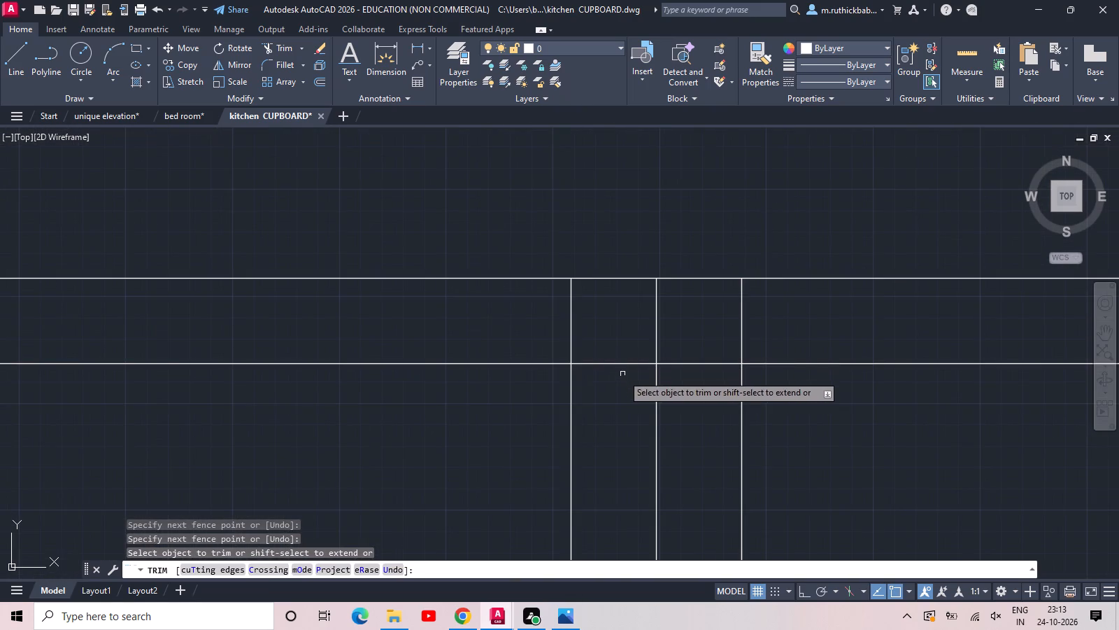
left_click(626, 379)
left_click(527, 324)
left_click(692, 376)
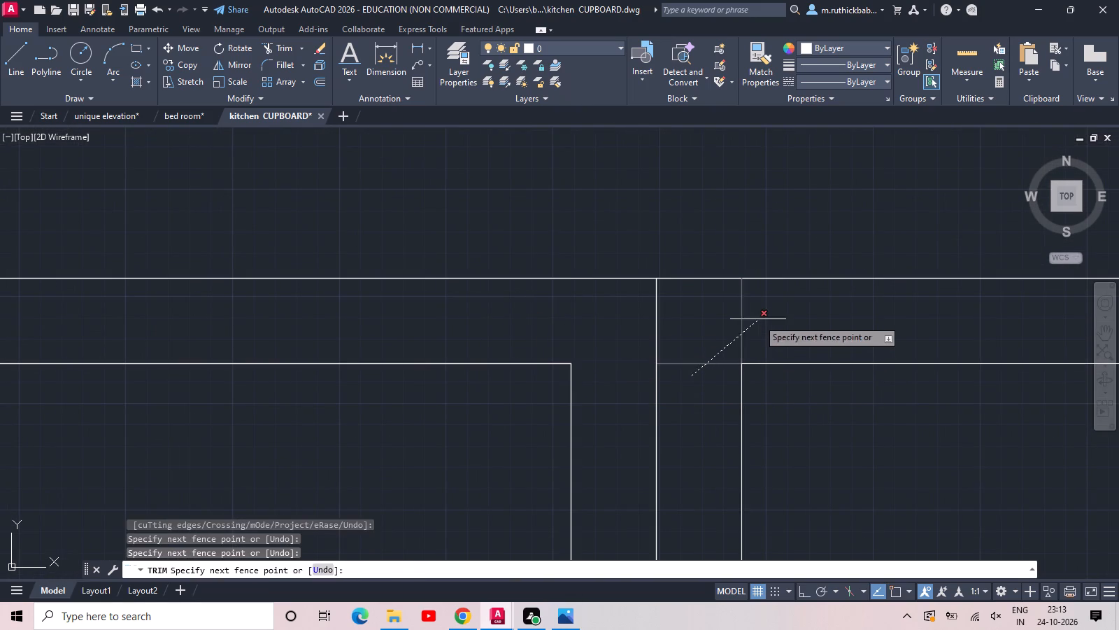
left_click(758, 319)
Trim the crossing border lines on both sides of the third divider's bottom end.
scroll(758, 318, "down", 3)
middle_click_drag(762, 477, 553, 181)
scroll(534, 368, "up", 2)
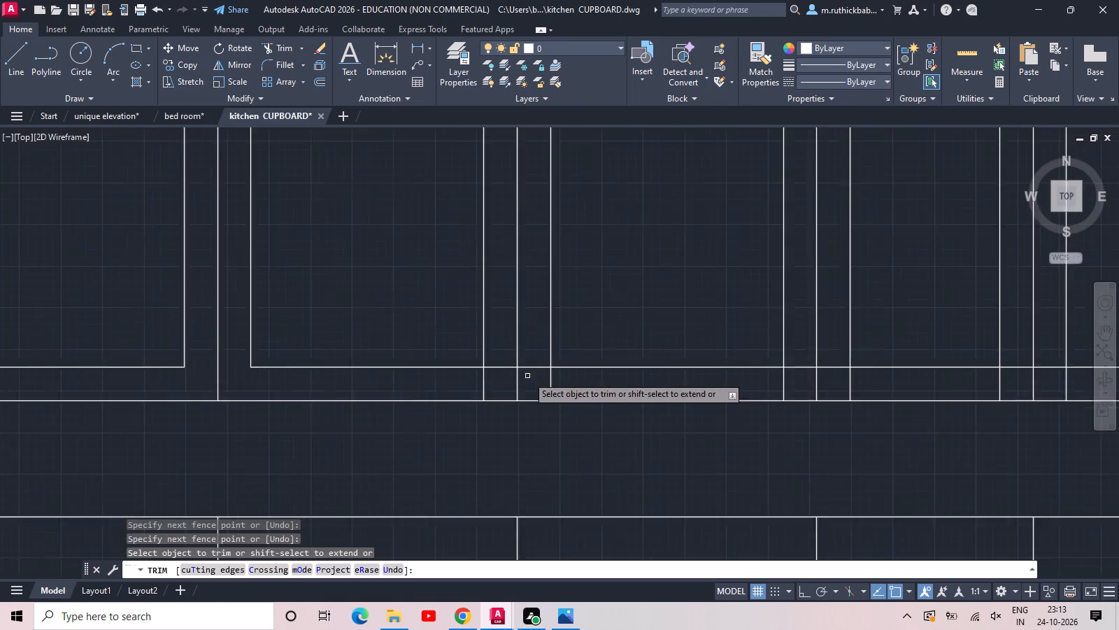
scroll(525, 377, "up", 1)
scroll(468, 386, "up", 1)
left_click_drag(356, 428, 373, 401)
left_click(455, 304)
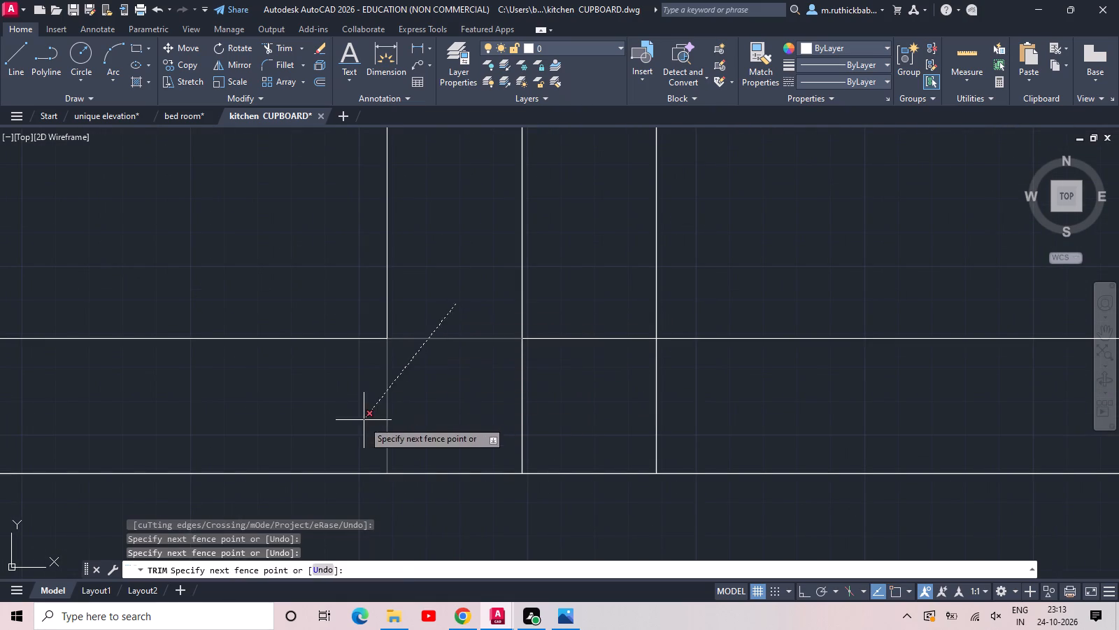
left_click(359, 426)
left_click_drag(579, 321, 611, 345)
left_click(680, 404)
Trim the crossing border lines on both sides of the fourth divider's bottom end.
scroll(680, 400, "down", 2)
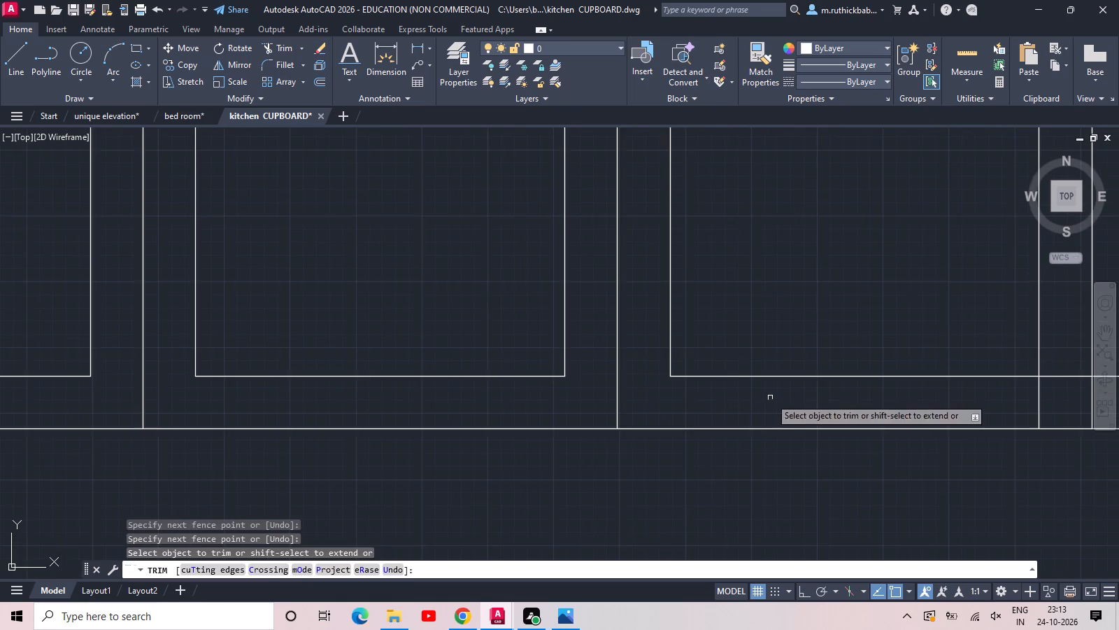
middle_click_drag(768, 398, 117, 398)
left_click(367, 411)
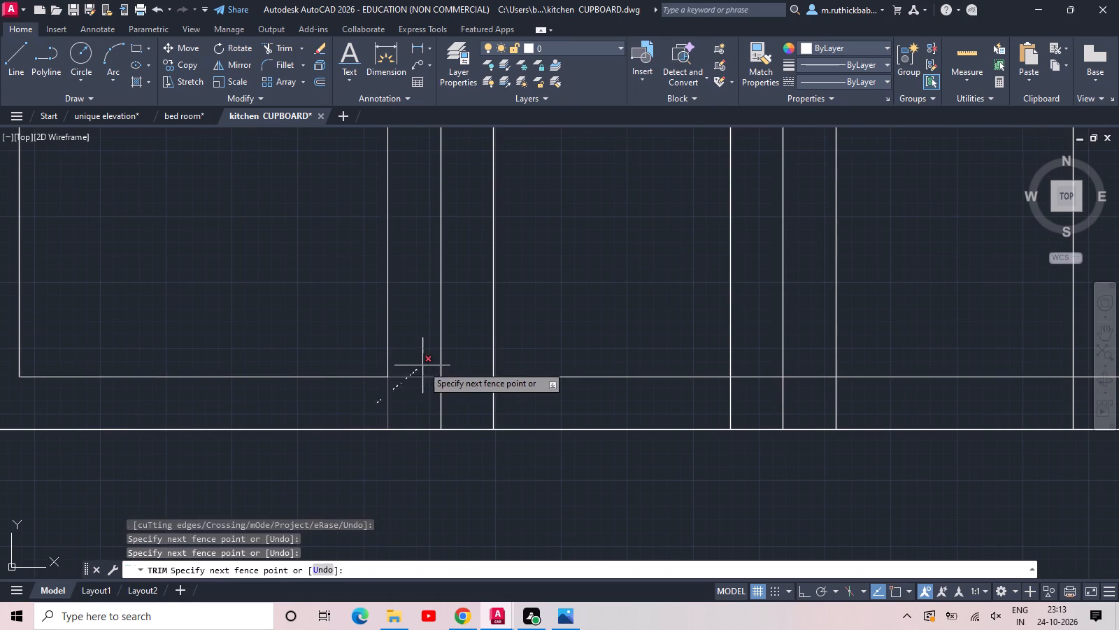
left_click(428, 362)
left_click(471, 369)
left_click(502, 409)
Trim the crossing border lines on both sides of the fourth divider's top end.
scroll(457, 364, "down", 2)
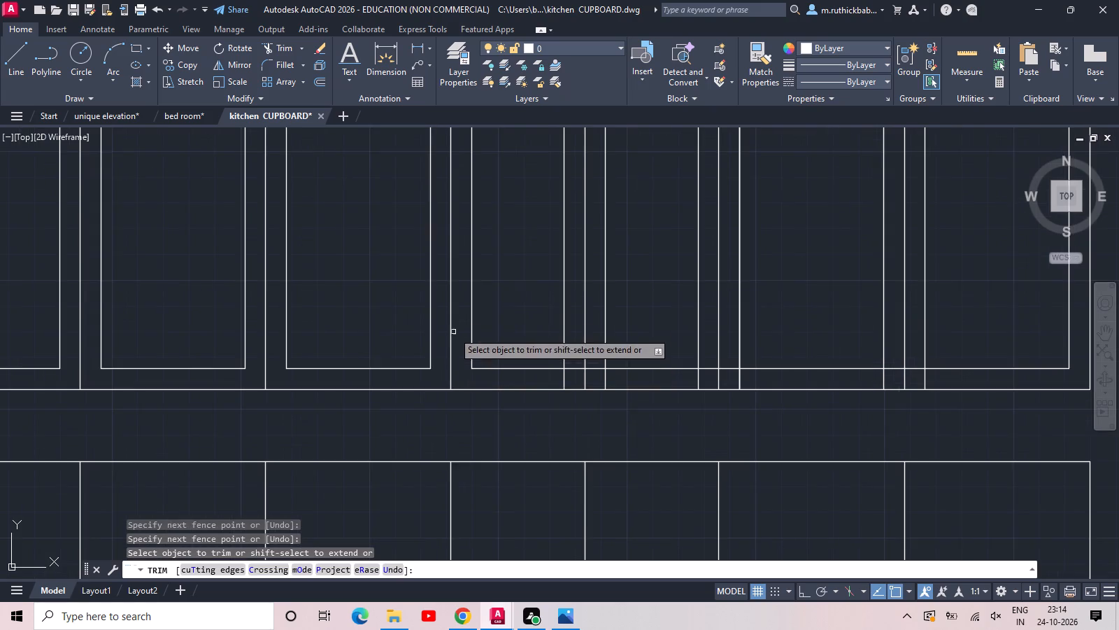
middle_click_drag(456, 309, 450, 626)
scroll(453, 380, "up", 3)
left_click(448, 339)
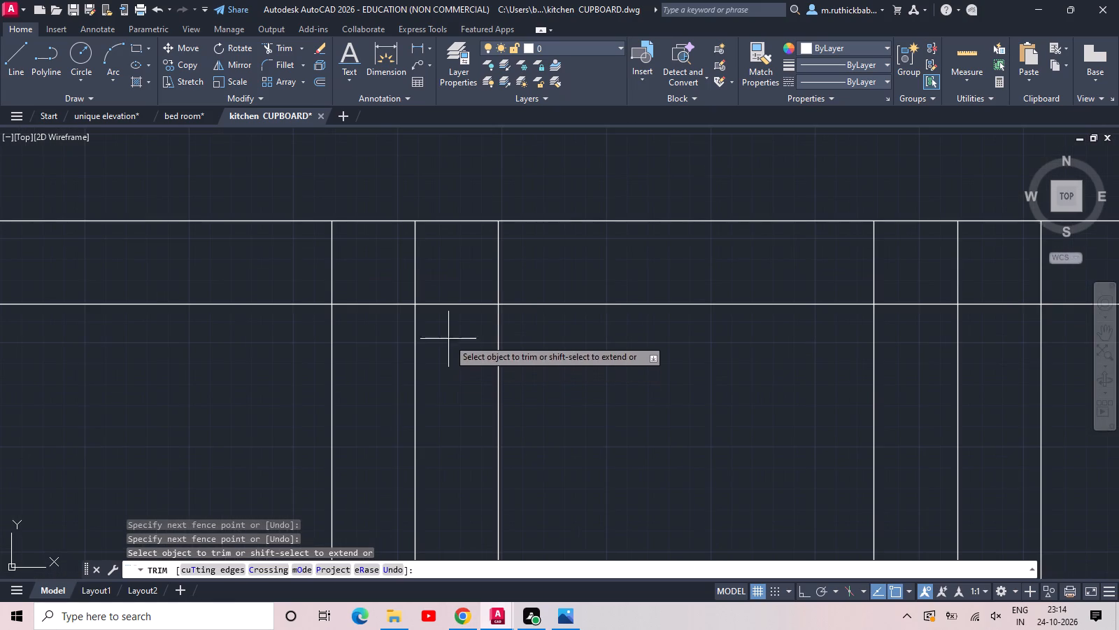
left_click(532, 247)
left_click_drag(370, 330, 359, 310)
left_click(302, 263)
Trim the crossing border lines on both sides of the fifth divider's top end.
scroll(320, 277, "down", 3)
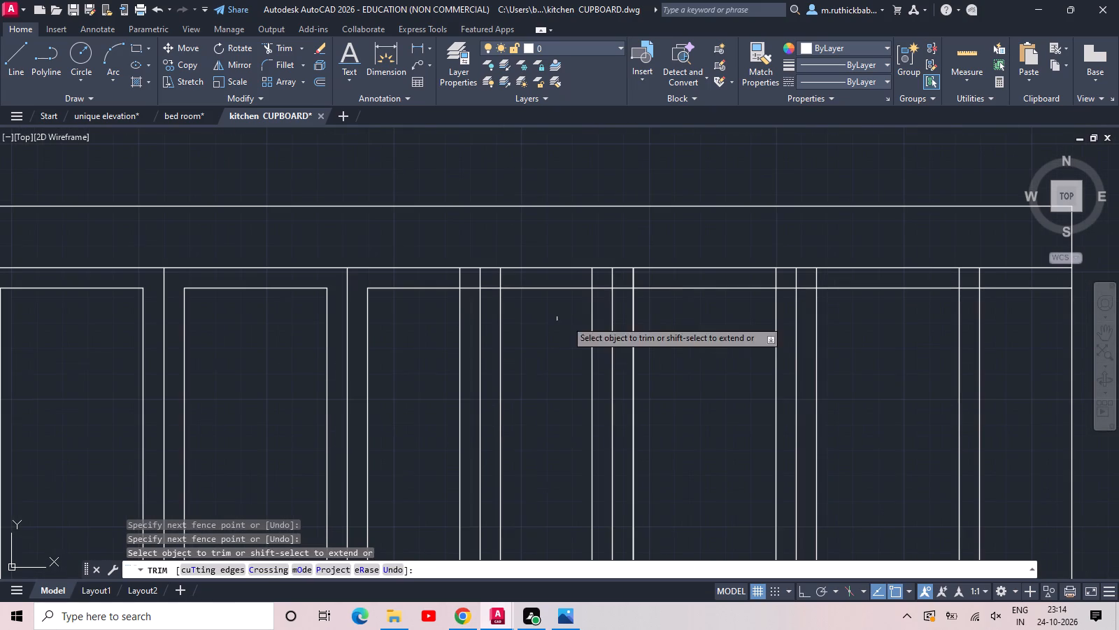
scroll(469, 287, "up", 3)
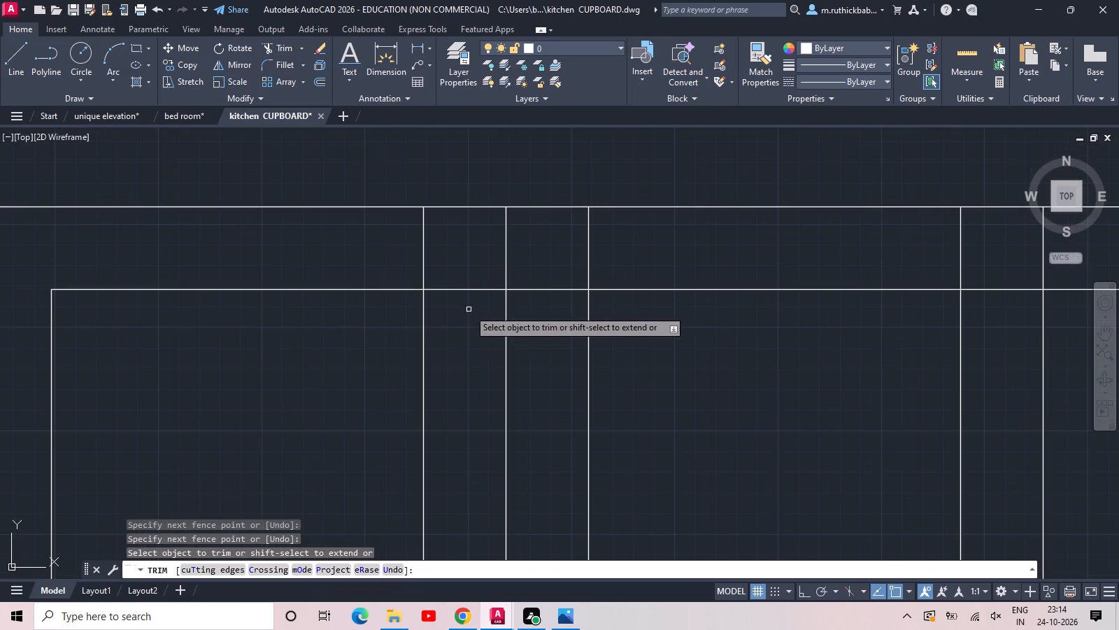
left_click(469, 309)
left_click(378, 248)
left_click(545, 298)
left_click(617, 248)
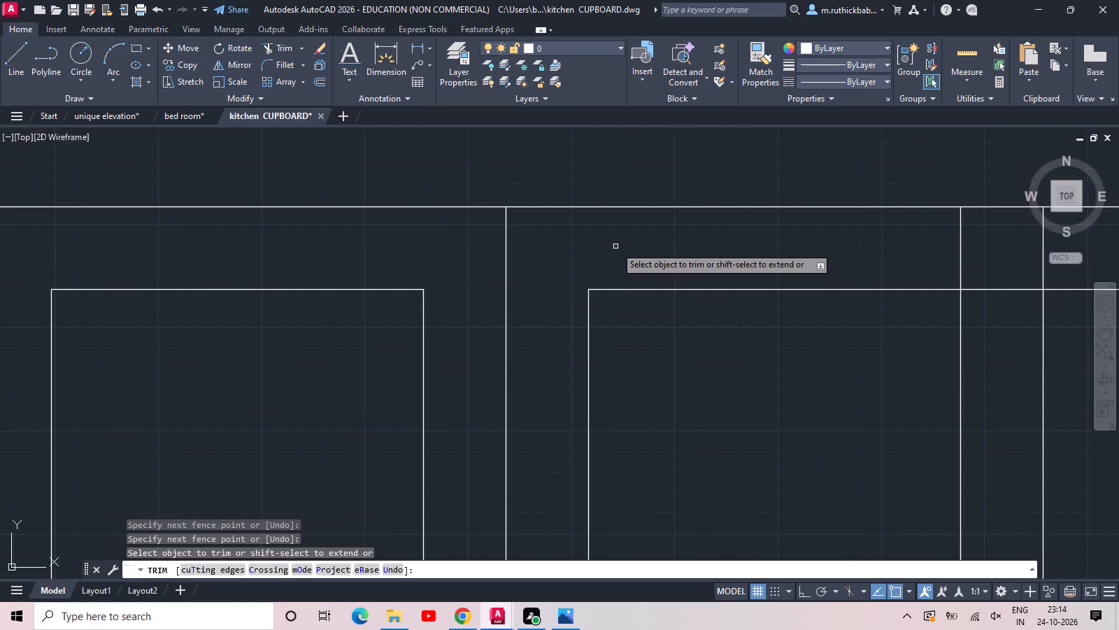
Trim the crossing border lines on both sides of the sixth divider's top end.
scroll(615, 246, "down", 3)
scroll(696, 260, "up", 2)
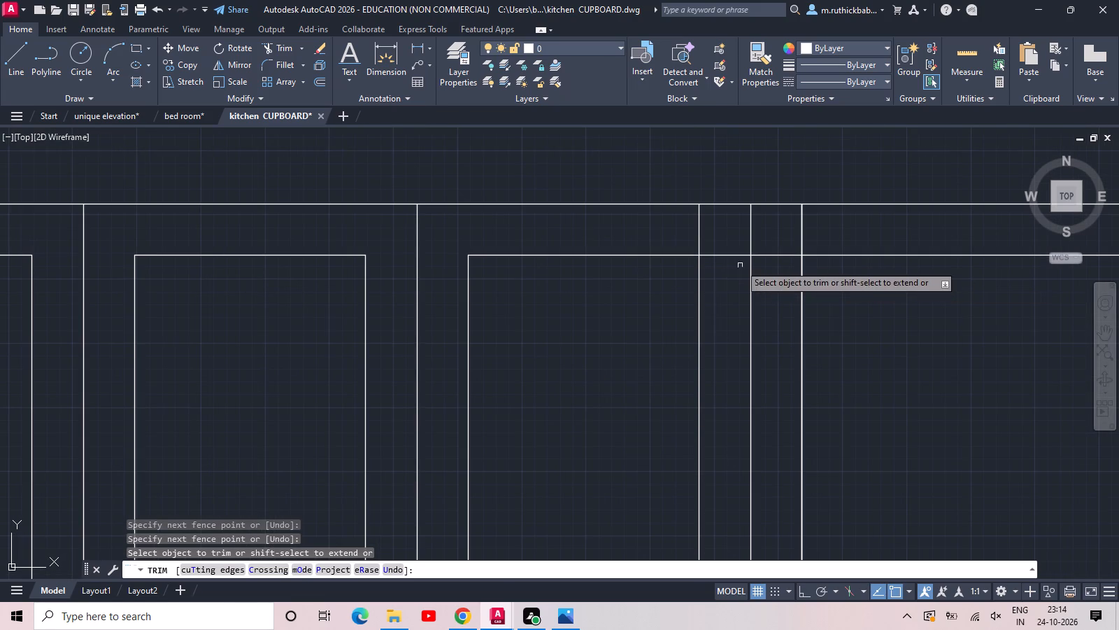
left_click(732, 265)
left_click(679, 226)
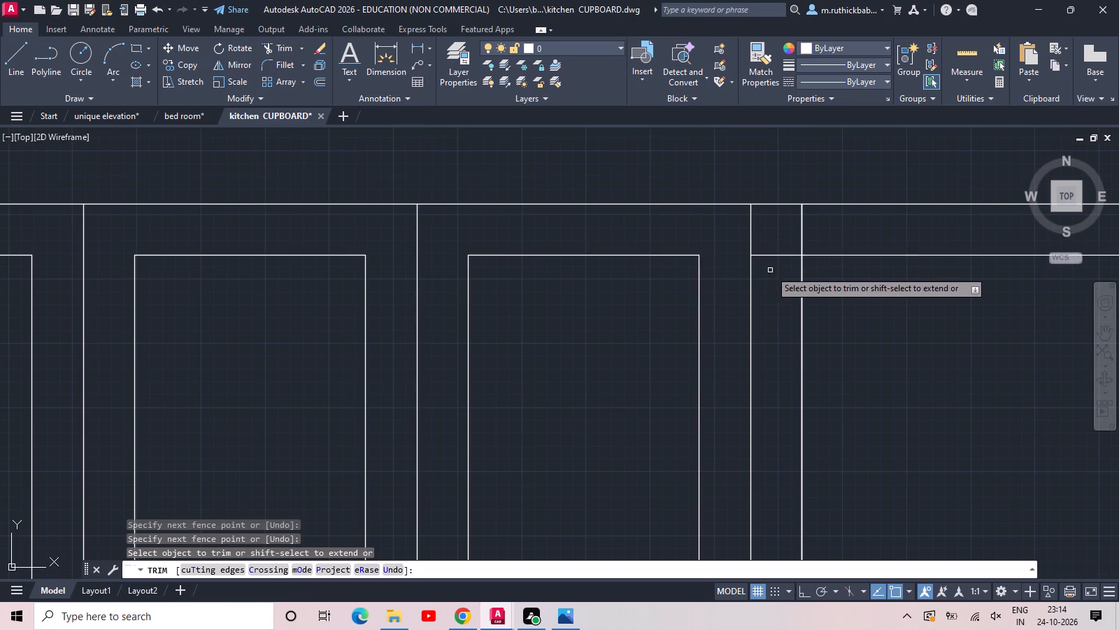
left_click(771, 272)
left_click(811, 212)
Trim the crossing border lines on both sides of the seventh divider's top end.
scroll(811, 224, "down", 2)
middle_click_drag(855, 236, 501, 261)
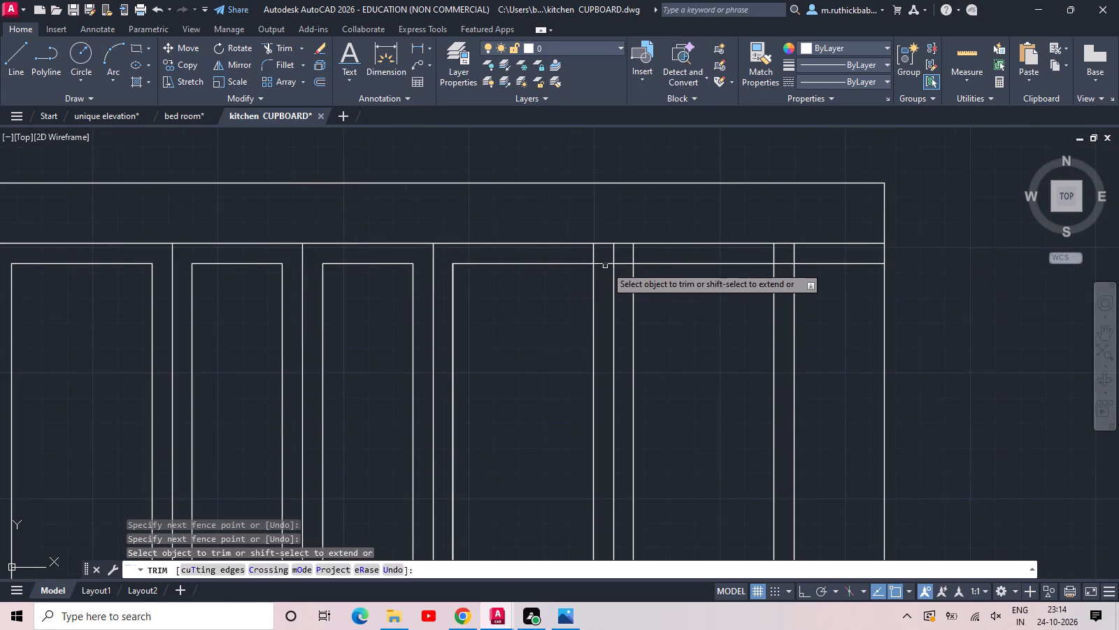
scroll(606, 266, "up", 2)
left_click(654, 265)
left_click(691, 227)
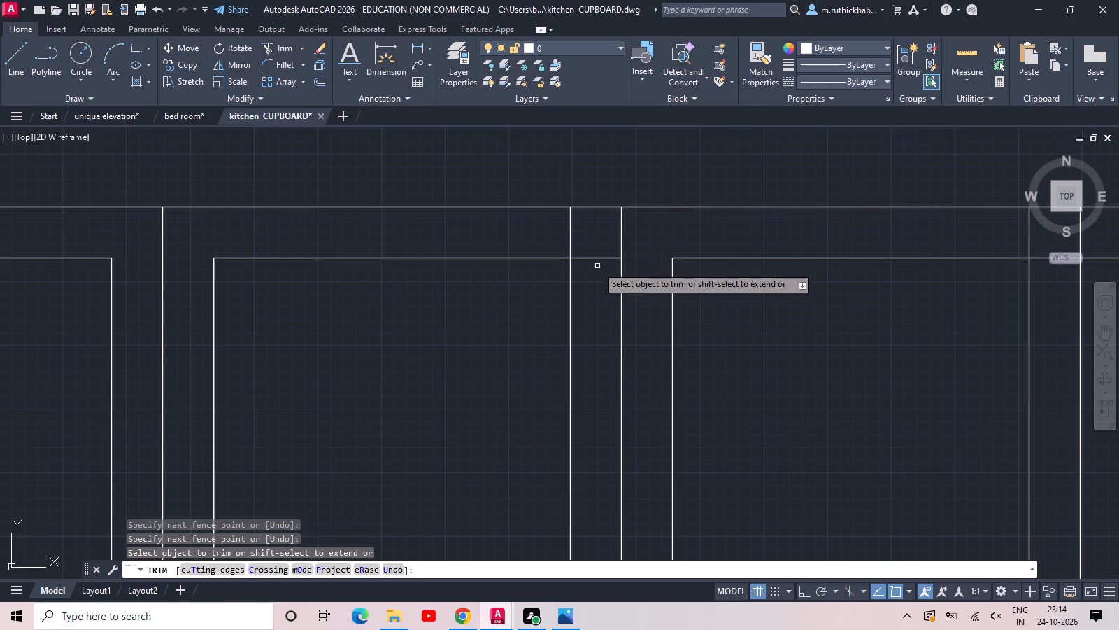
left_click(597, 266)
left_click(557, 236)
Trim the crossing border lines at the eighth upper compartment's top-right corner and the leftover line running out to the frame.
scroll(566, 240, "down", 1)
middle_click_drag(536, 288, 306, 300)
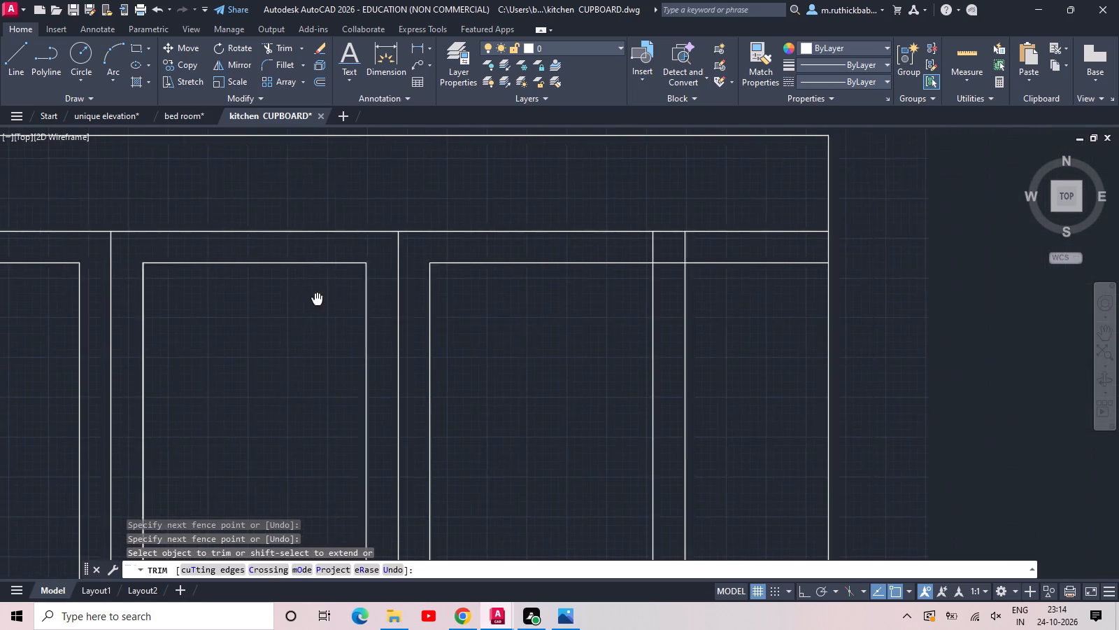
middle_click_drag(306, 300, 299, 300)
scroll(659, 253, "up", 2)
left_click_drag(604, 292, 591, 283)
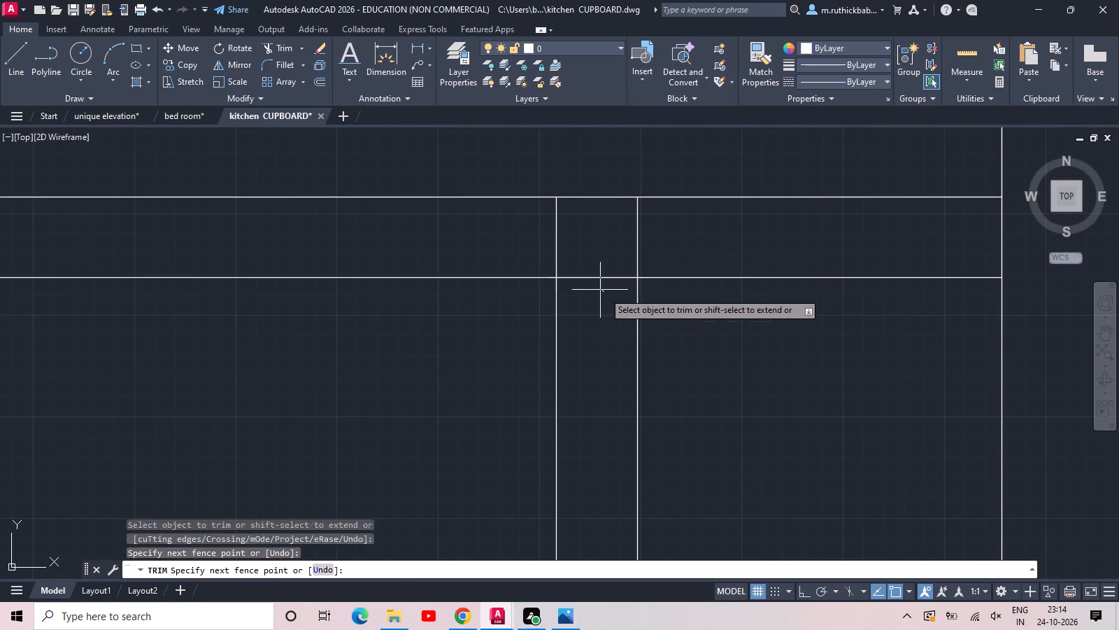
left_click(521, 232)
scroll(521, 233, "down", 4)
scroll(558, 263, "up", 1)
scroll(561, 265, "down", 2)
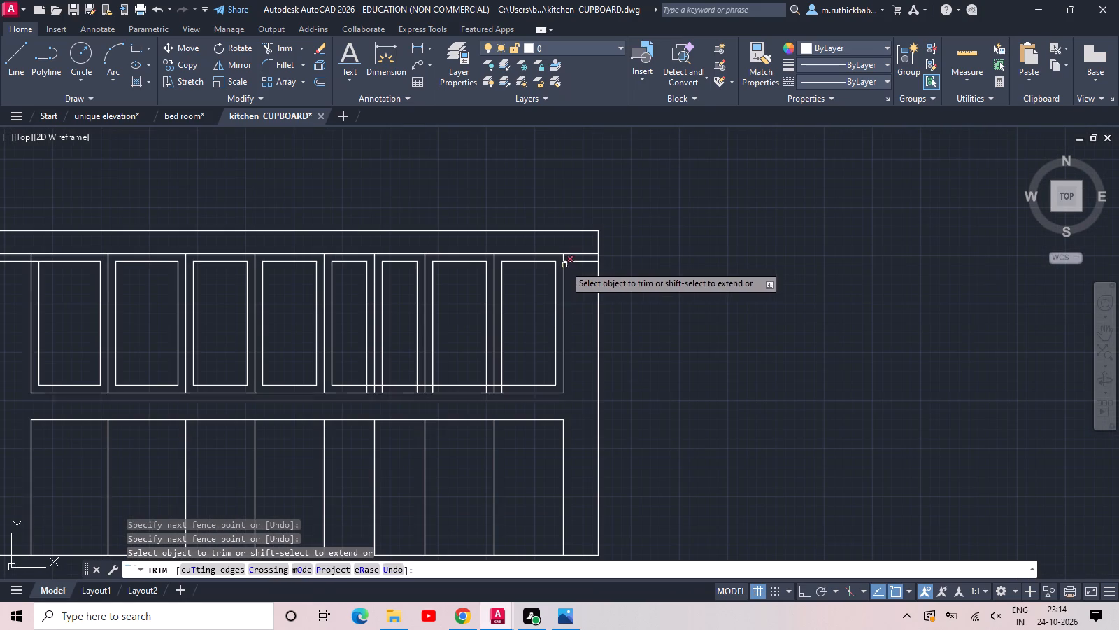
left_click(585, 261)
Trim the leftover offset line at the first upper compartment's top-left corner, both outside and inside its left edge.
scroll(547, 284, "down", 1)
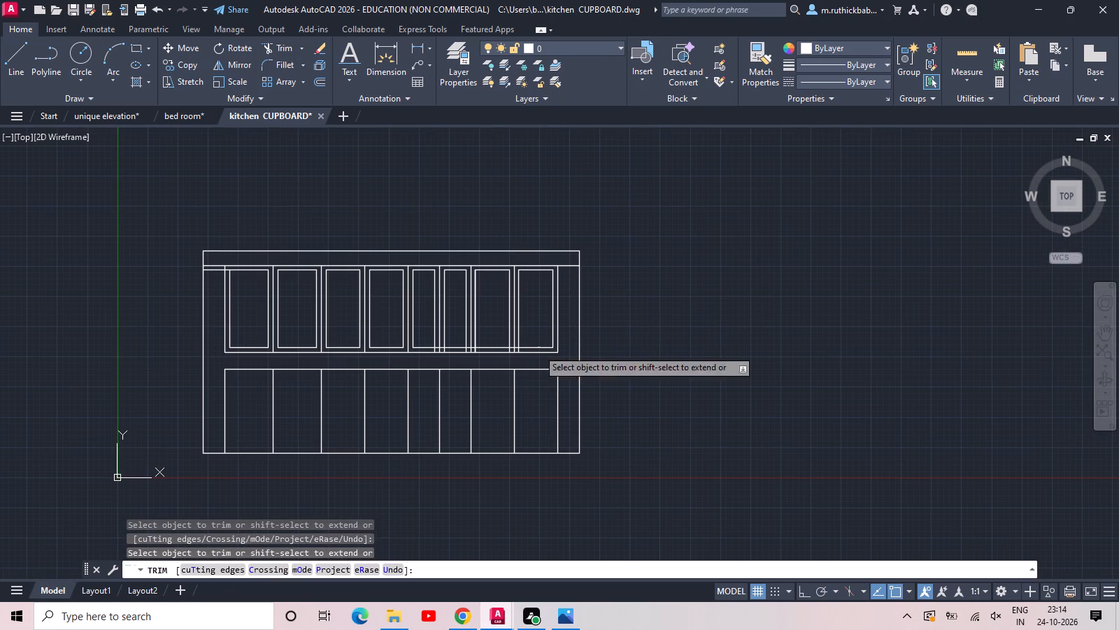
left_click(216, 272)
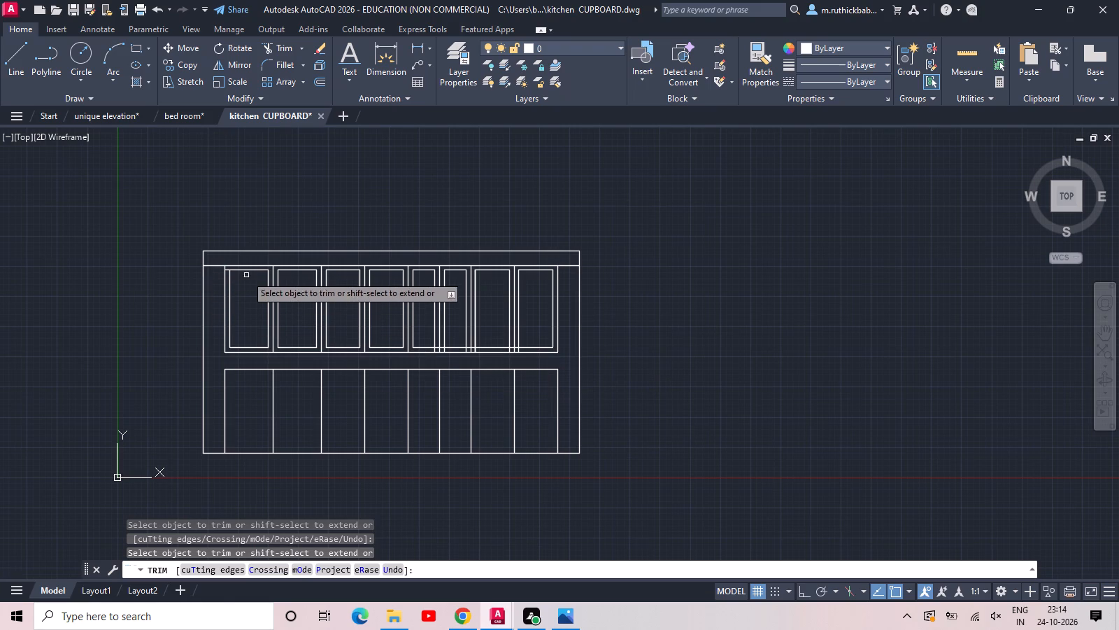
scroll(229, 272, "up", 5)
left_click_drag(236, 244, 236, 254)
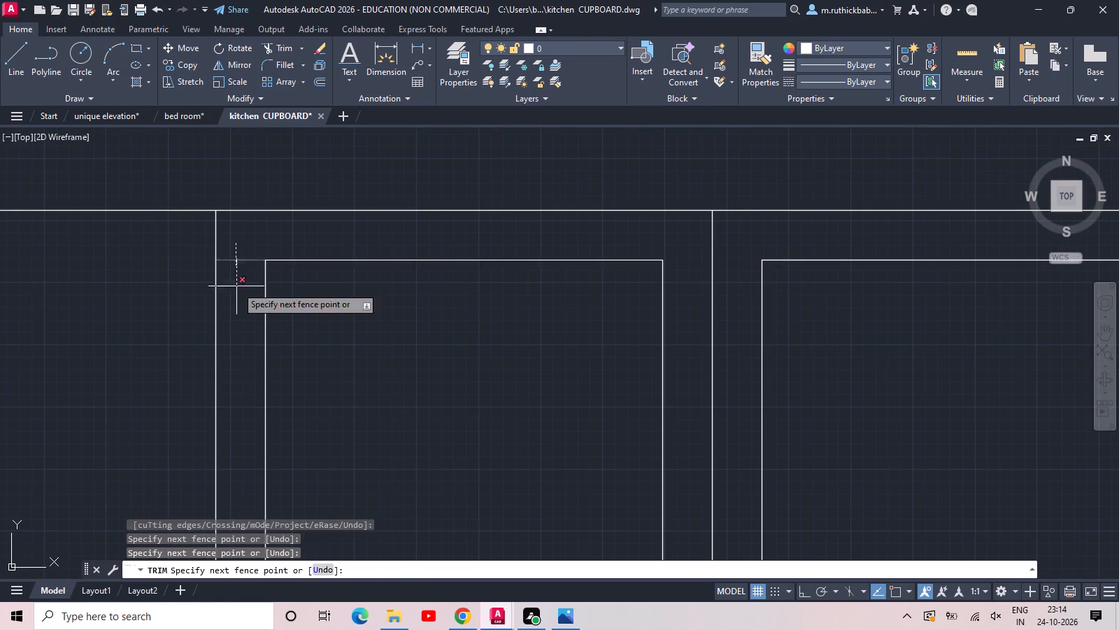
left_click(236, 286)
Trim the crossing border lines on both sides of the fifth divider's bottom end in the upper compartments.
scroll(236, 287, "down", 4)
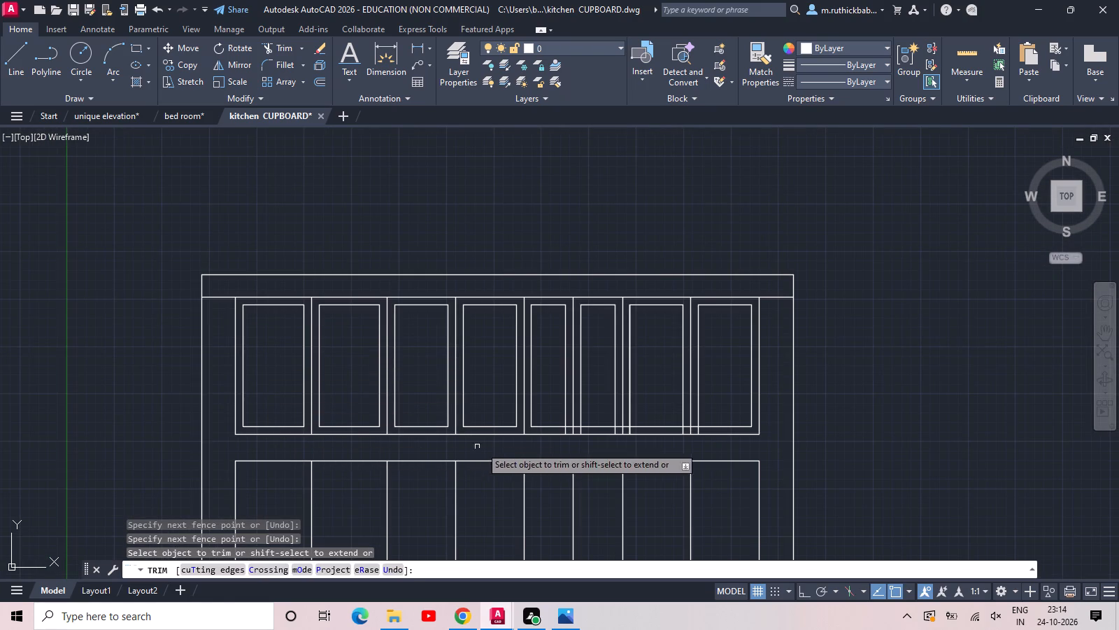
scroll(578, 426, "up", 5)
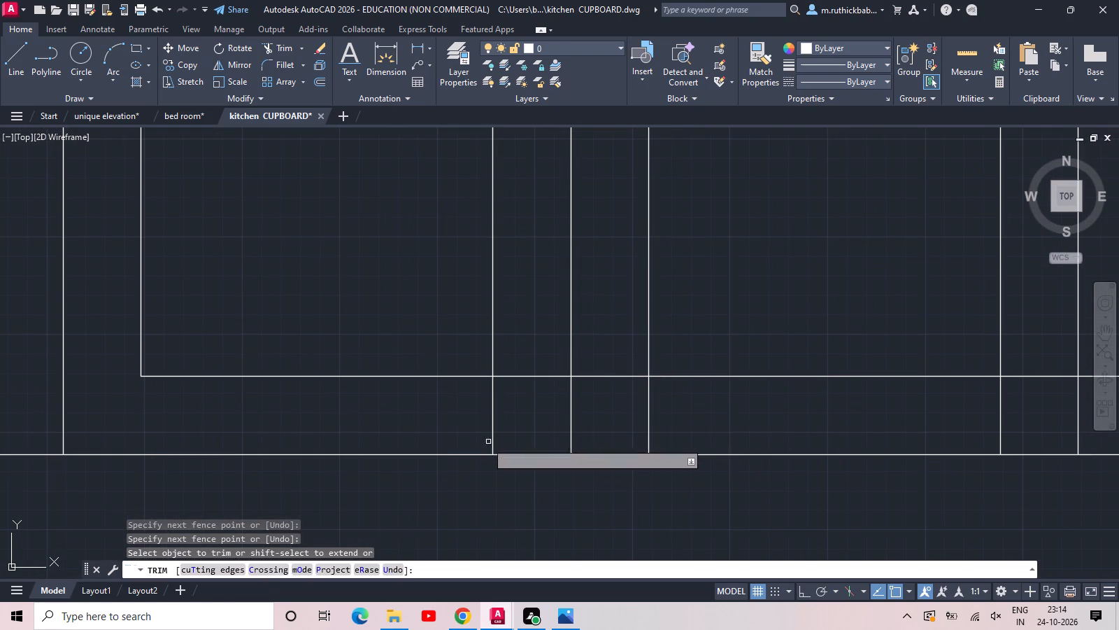
left_click_drag(453, 442, 477, 433)
left_click(552, 362)
left_click_drag(606, 365, 610, 372)
left_click(670, 426)
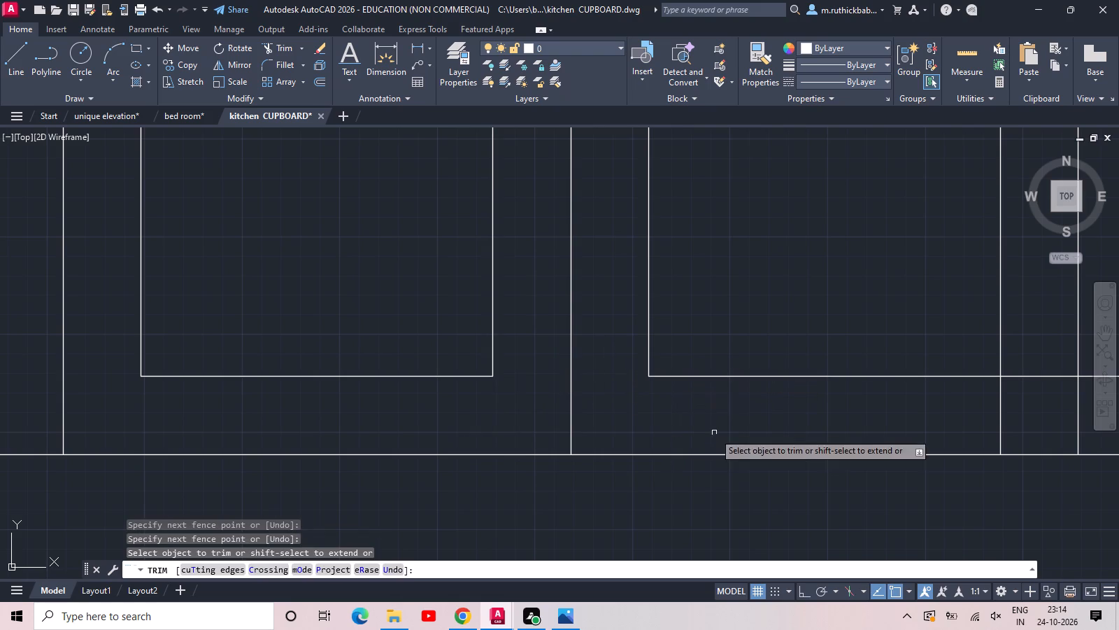
Trim the crossing border lines on both sides of the sixth divider's bottom end.
left_click(983, 430)
left_click(1046, 350)
scroll(1046, 350, "down", 2)
middle_click_drag(1038, 357, 422, 419)
left_click_drag(453, 423, 459, 425)
left_click_drag(476, 436, 463, 438)
left_click(462, 438)
Trim the crossing border lines on both sides of the seventh divider's bottom end and finish trimming.
left_click_drag(570, 439, 576, 439)
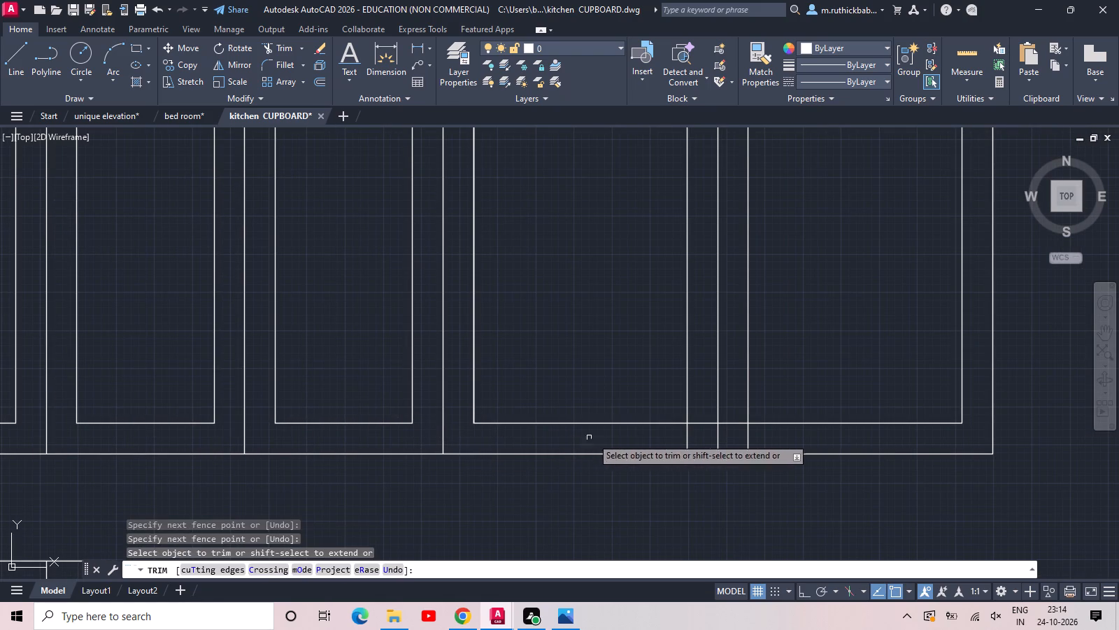
left_click(679, 448)
left_click(707, 423)
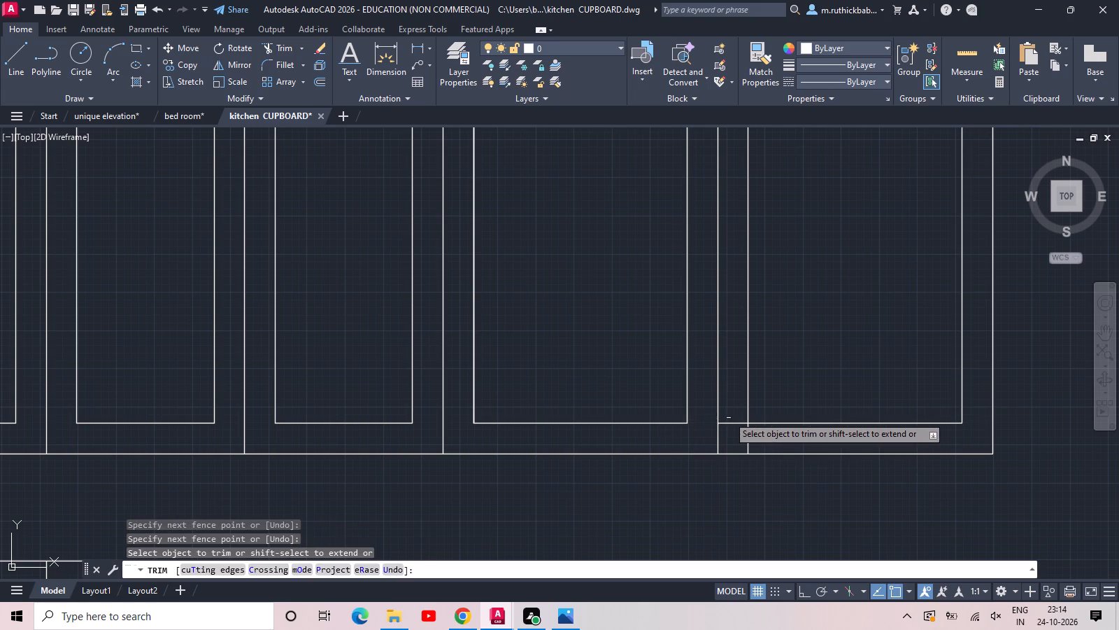
left_click_drag(729, 416, 739, 429)
left_click(755, 440)
left_click(737, 433)
scroll(735, 430, "down", 2)
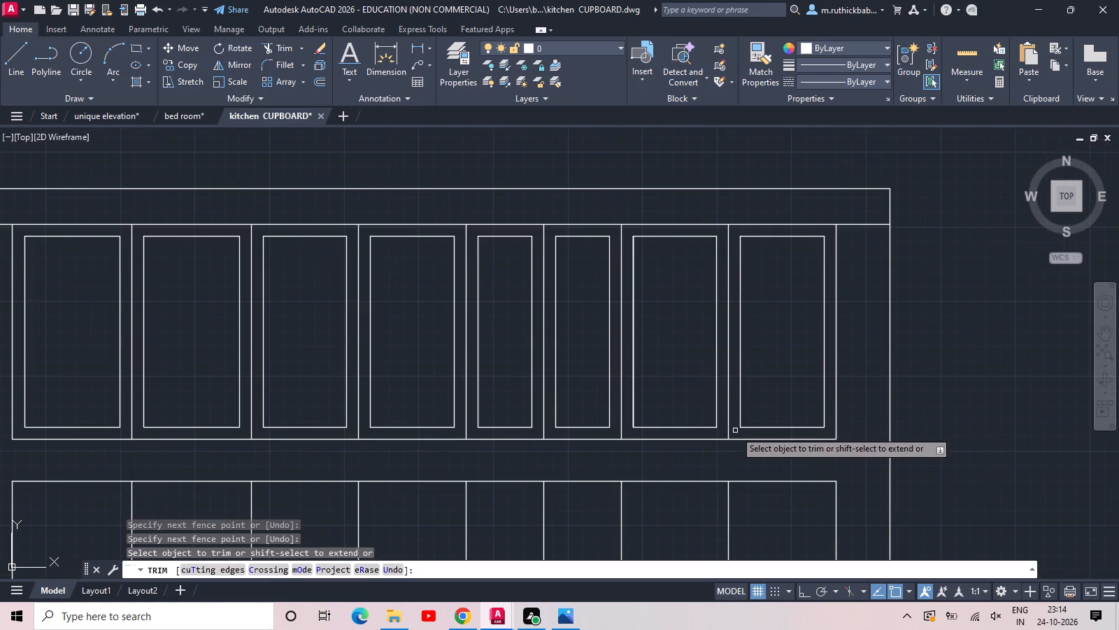
key("Escape")
key("Escape")
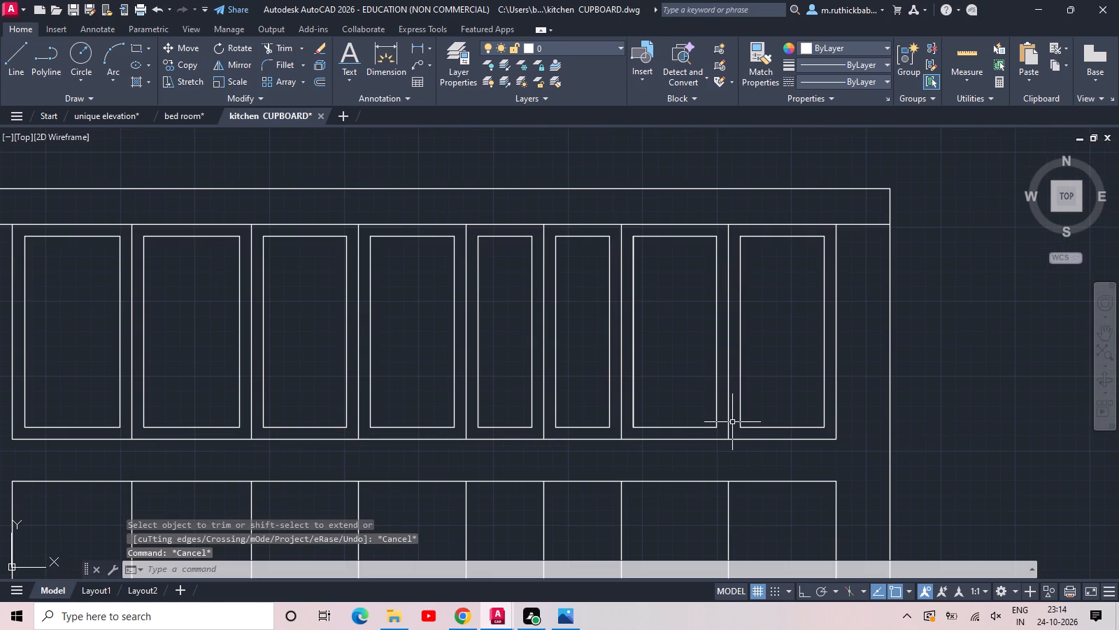
Save the kitchen cupboard drawing.
key("ctrl+s")
key("ctrl+s")
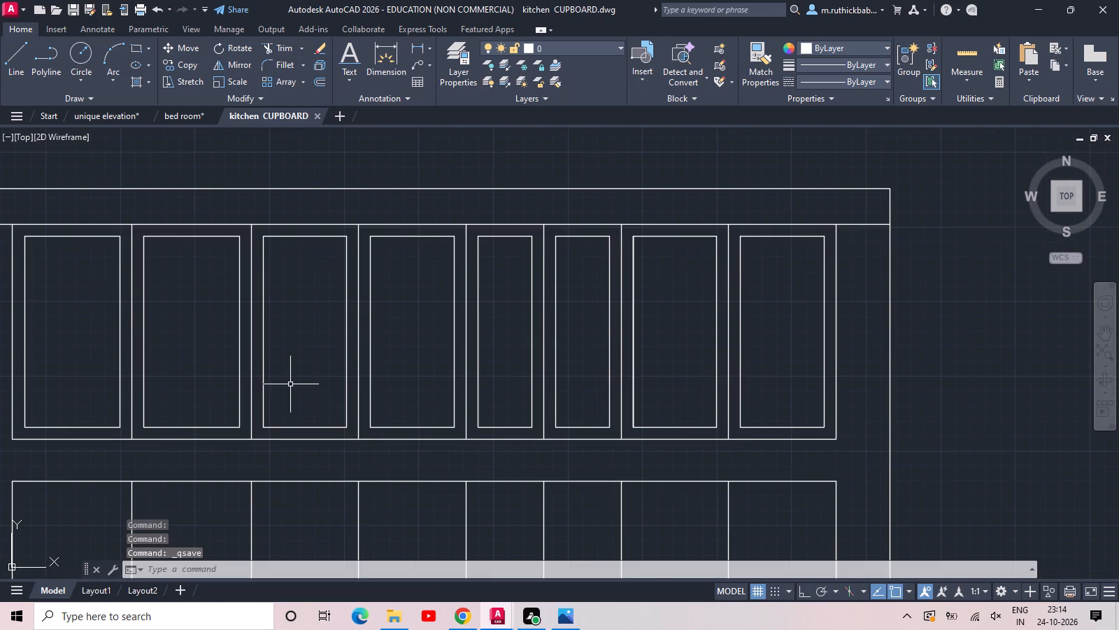
Join the upper compartments' border lines into polylines, selecting the whole upper row together.
scroll(290, 384, "down", 1)
left_click(101, 272)
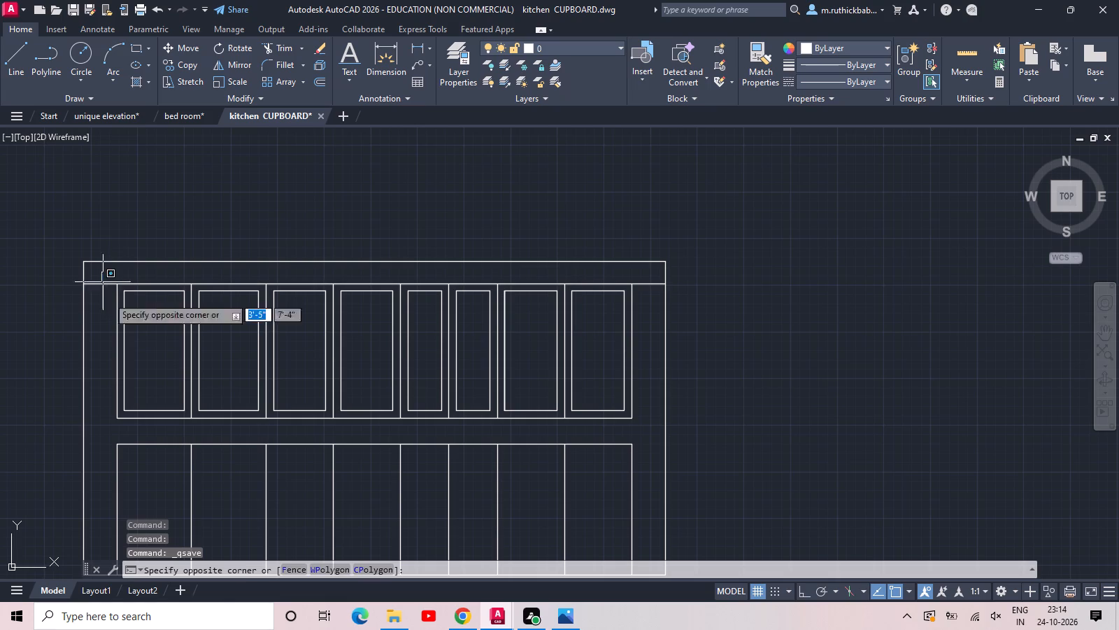
left_click(662, 419)
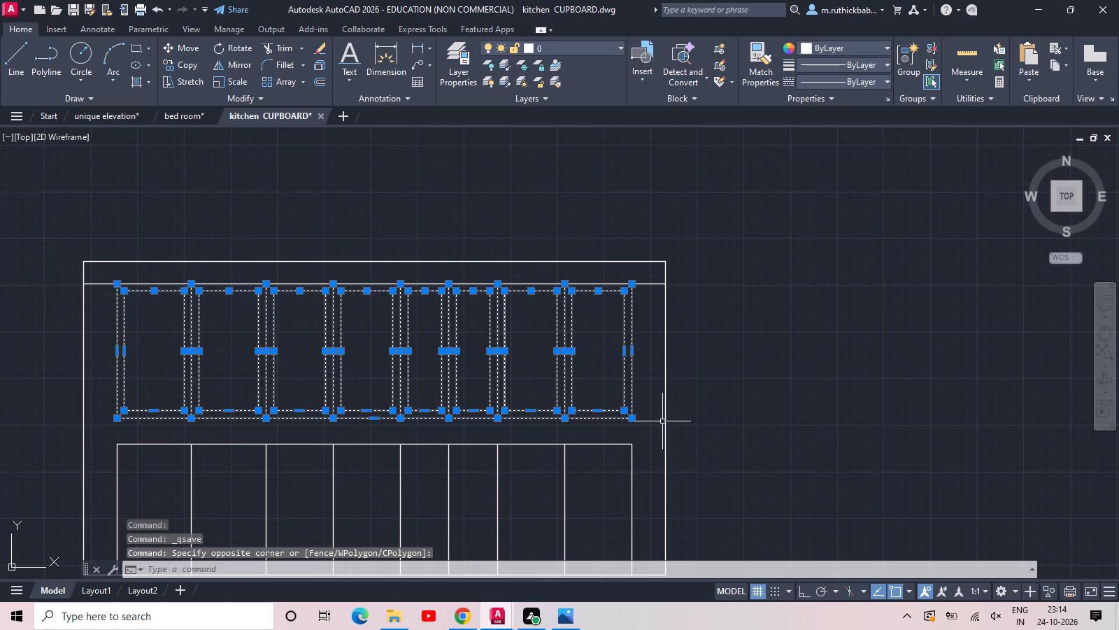
type("j")
key("space")
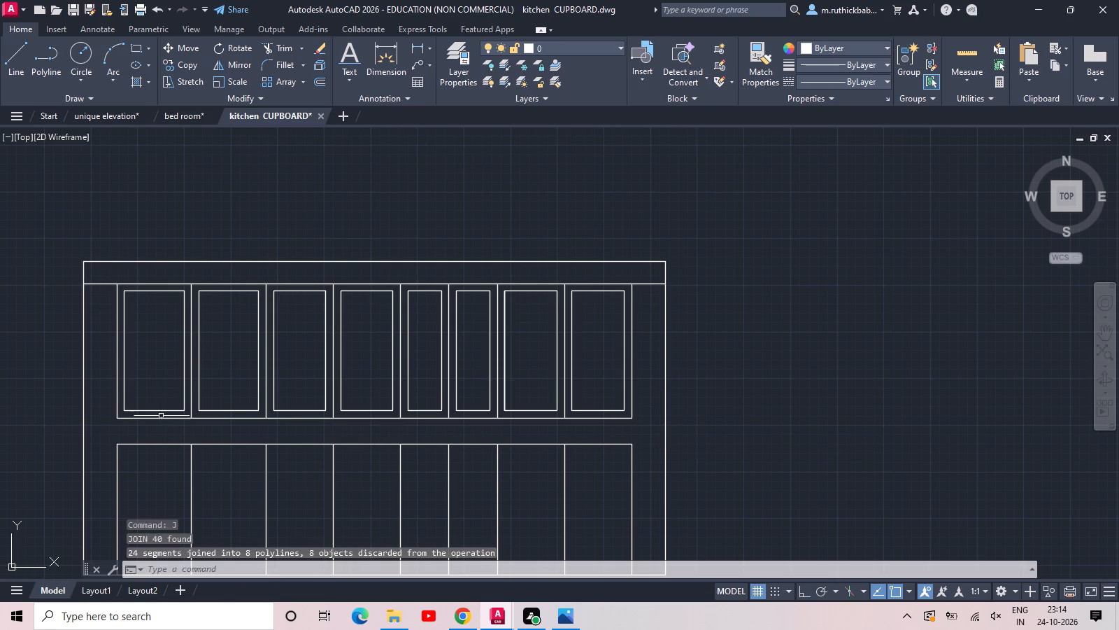
Offset the joined borders of the first four upper doors inward by 1".
middle_click_drag(156, 412, 245, 414)
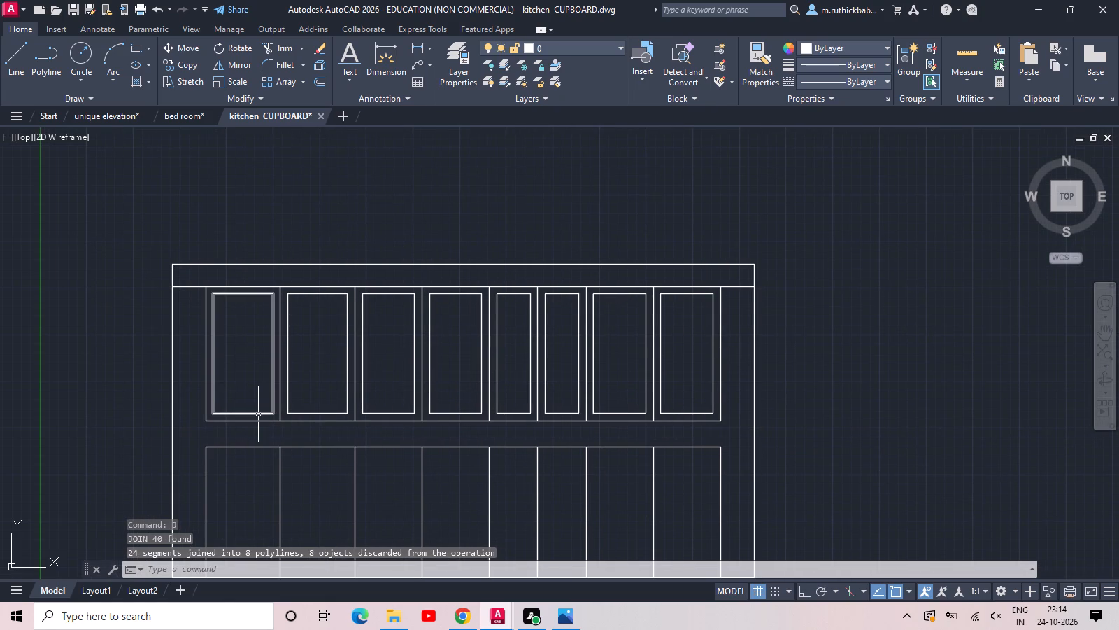
type("off 1")
key("space")
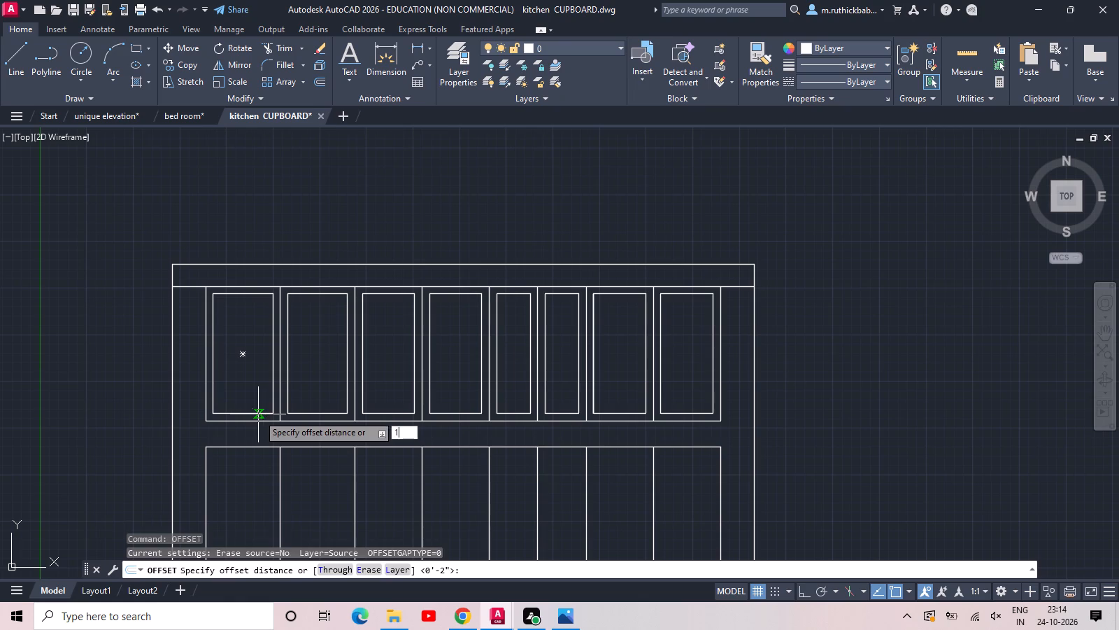
left_click(252, 412)
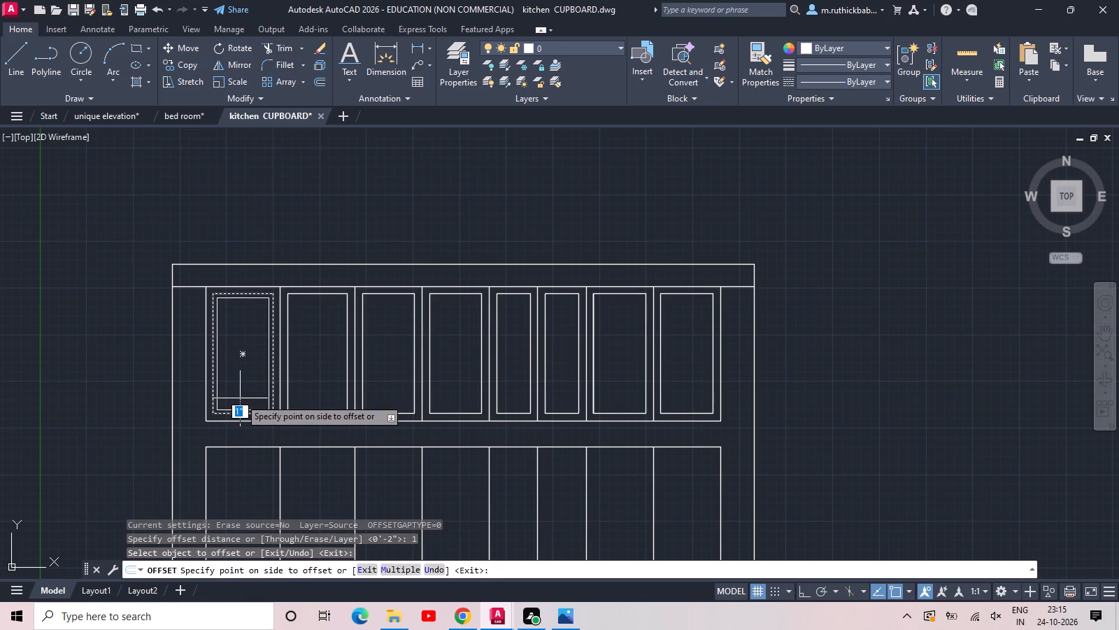
left_click(240, 398)
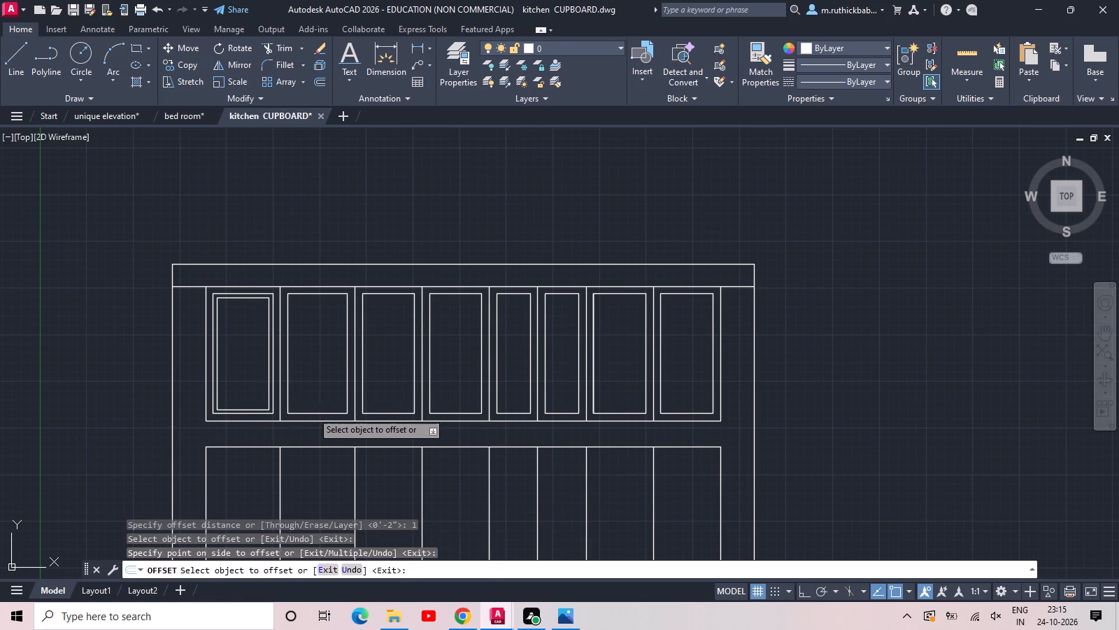
left_click(312, 412)
left_click(318, 414)
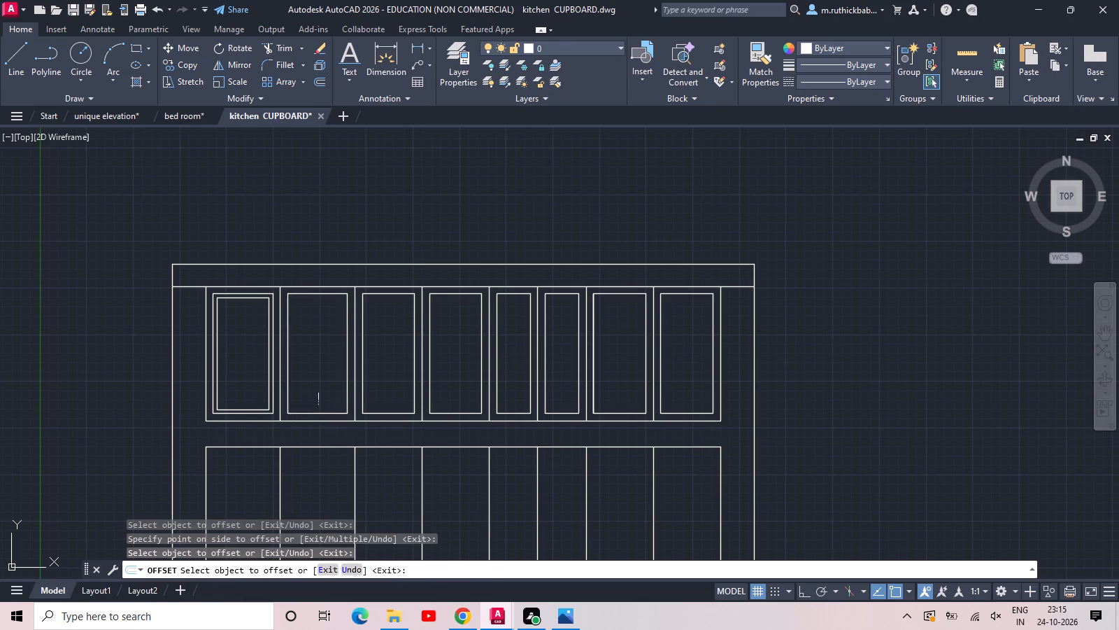
left_click(320, 400)
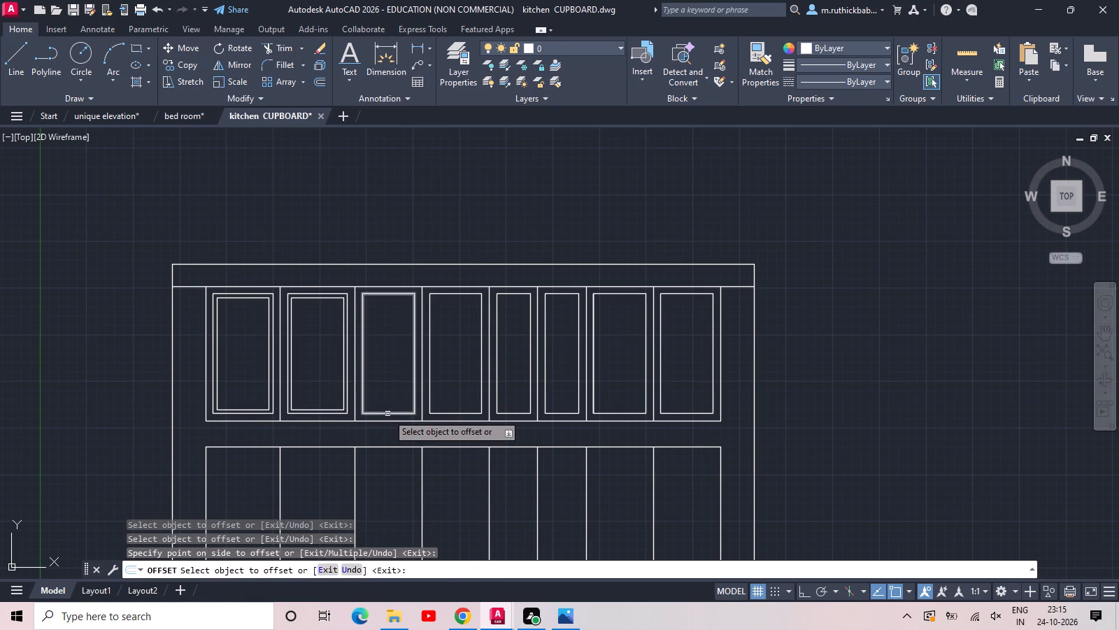
left_click(387, 414)
left_click(385, 395)
left_click(447, 412)
left_click(447, 402)
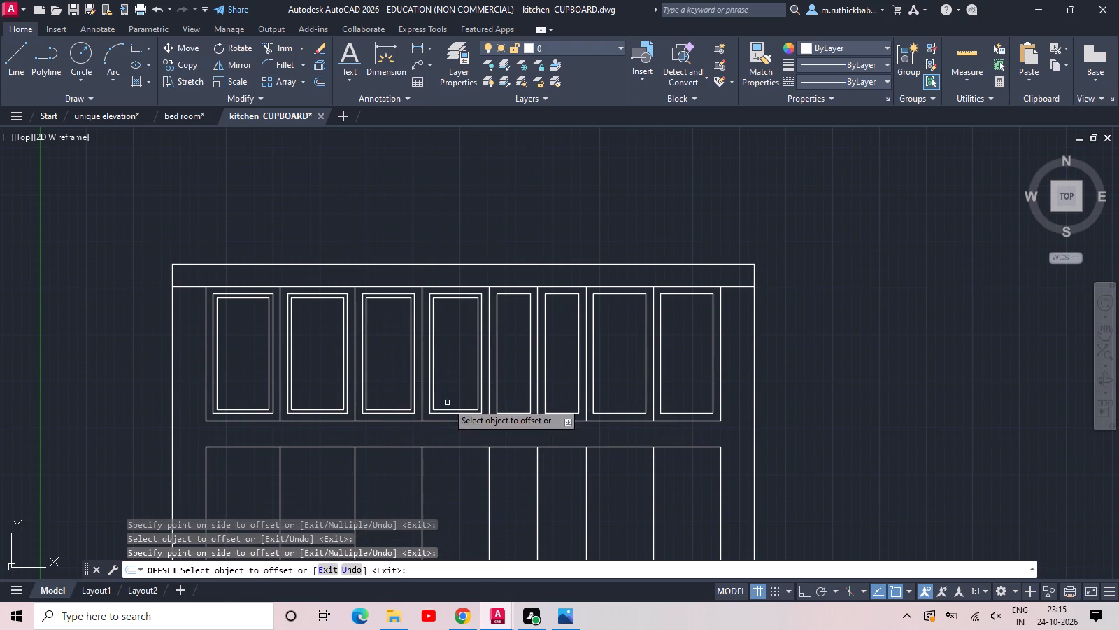
Offset the borders of the two narrow upper doors, the fifth and sixth, inward by 1".
left_click(521, 412)
left_click(518, 405)
left_click(570, 413)
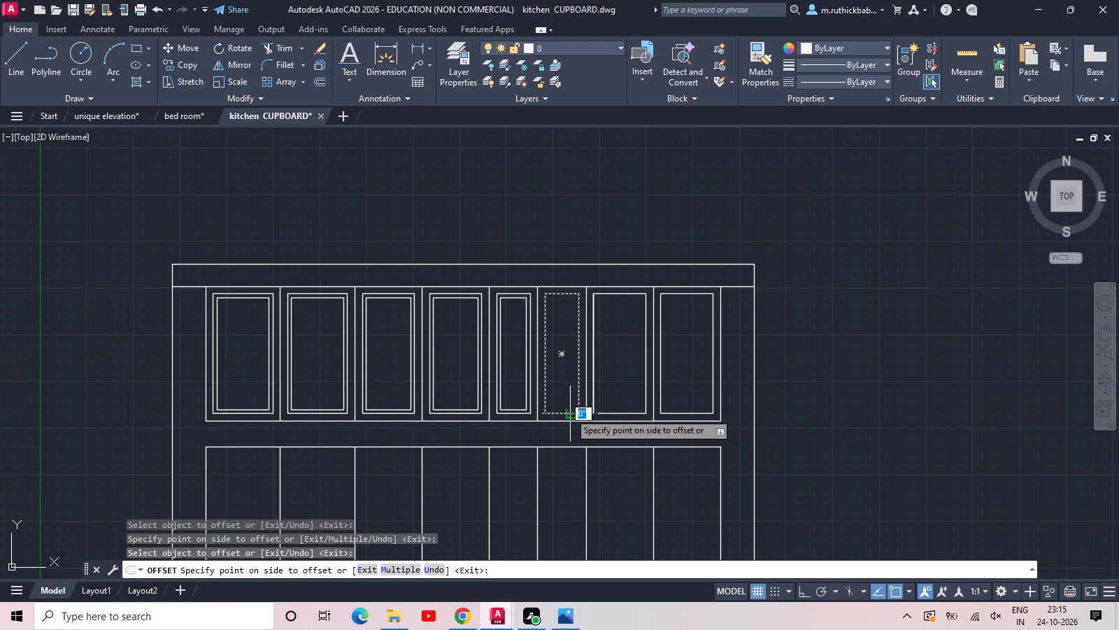
left_click(566, 405)
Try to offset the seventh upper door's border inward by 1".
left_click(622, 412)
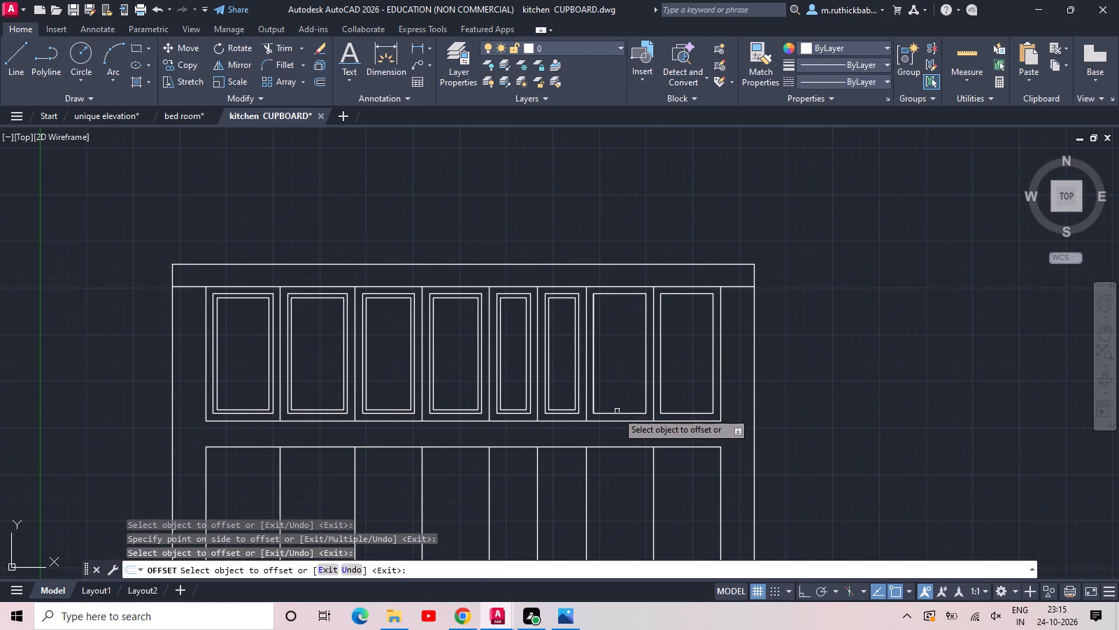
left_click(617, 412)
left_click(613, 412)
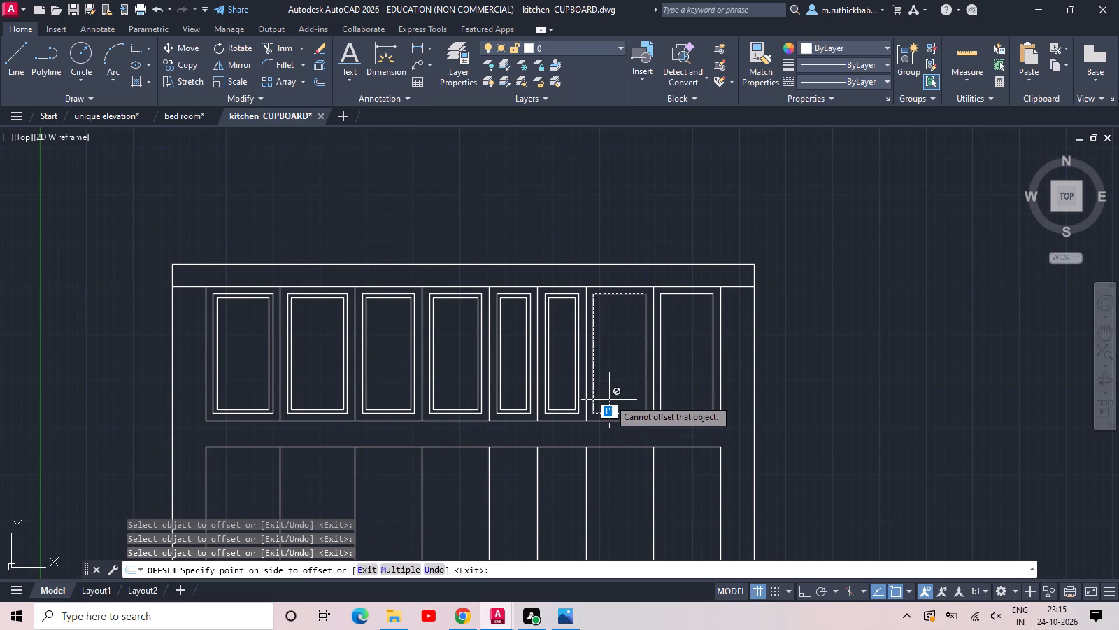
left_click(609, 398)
Offset the eighth upper door's border inward by 1" and end the offset command.
left_click(679, 412)
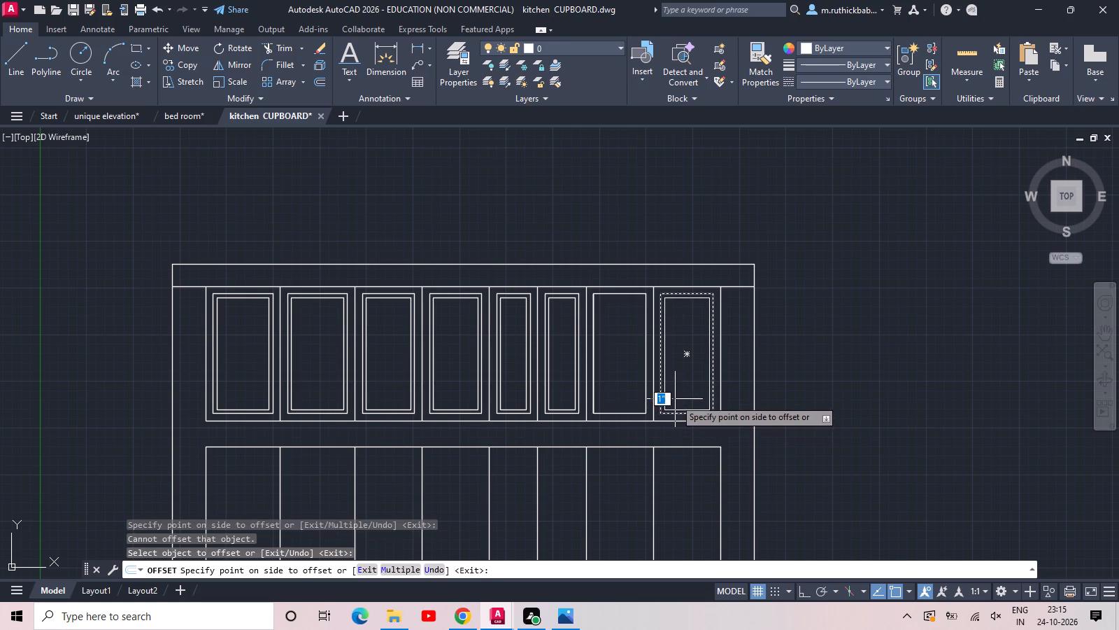
left_click(675, 399)
key("Escape")
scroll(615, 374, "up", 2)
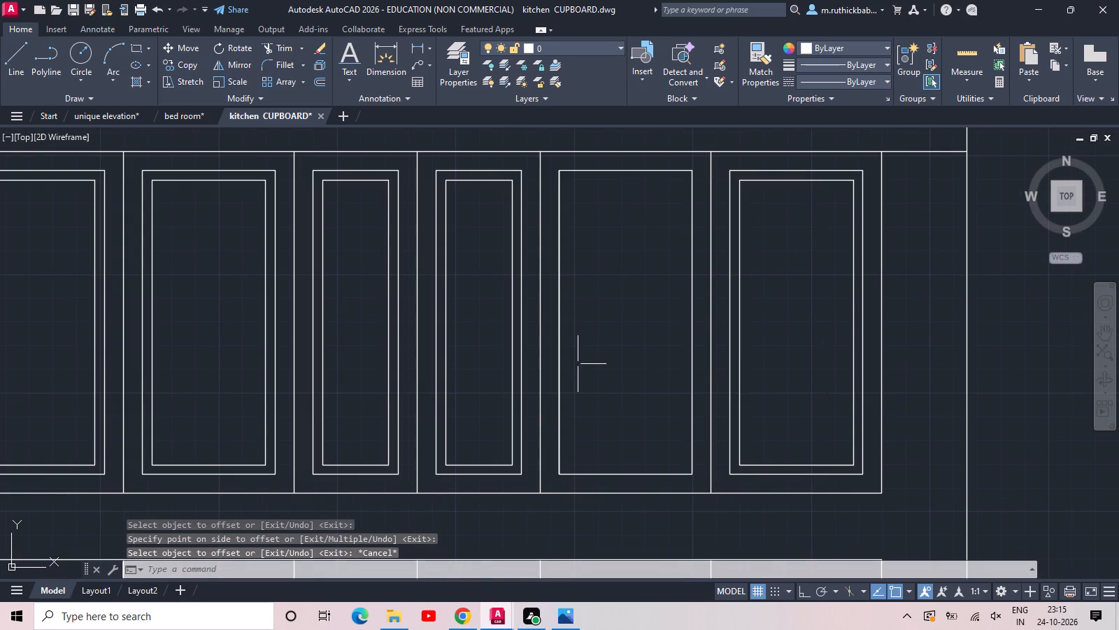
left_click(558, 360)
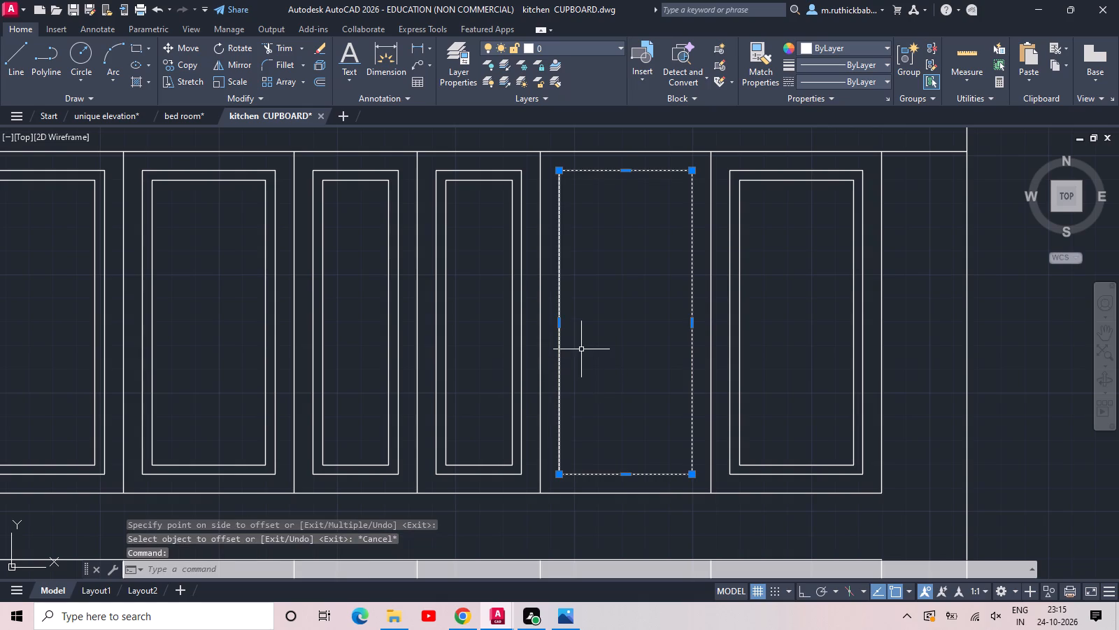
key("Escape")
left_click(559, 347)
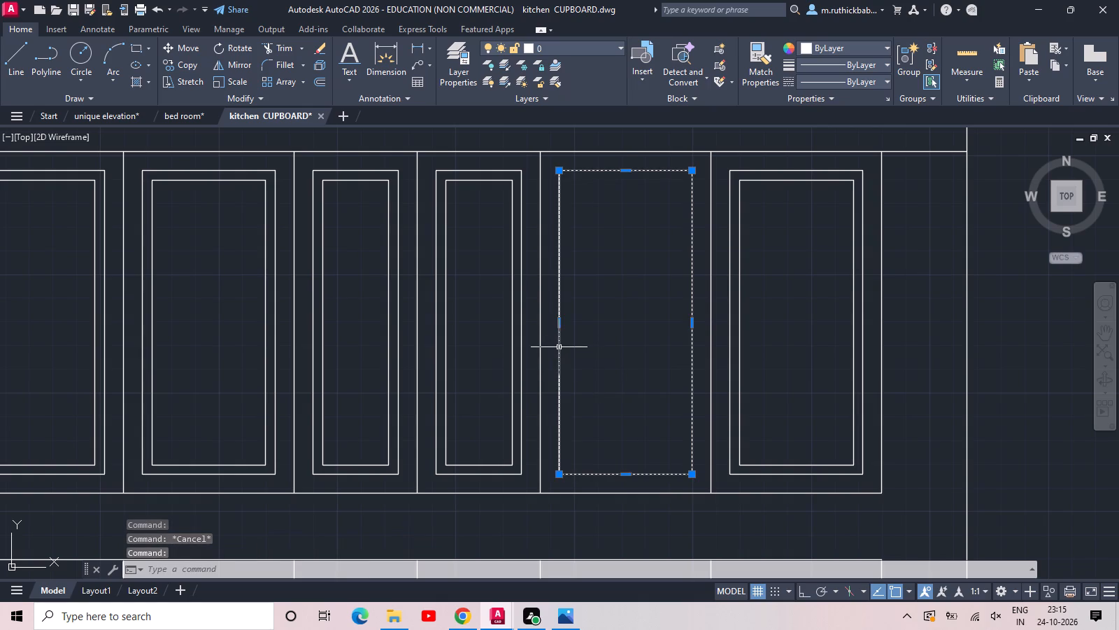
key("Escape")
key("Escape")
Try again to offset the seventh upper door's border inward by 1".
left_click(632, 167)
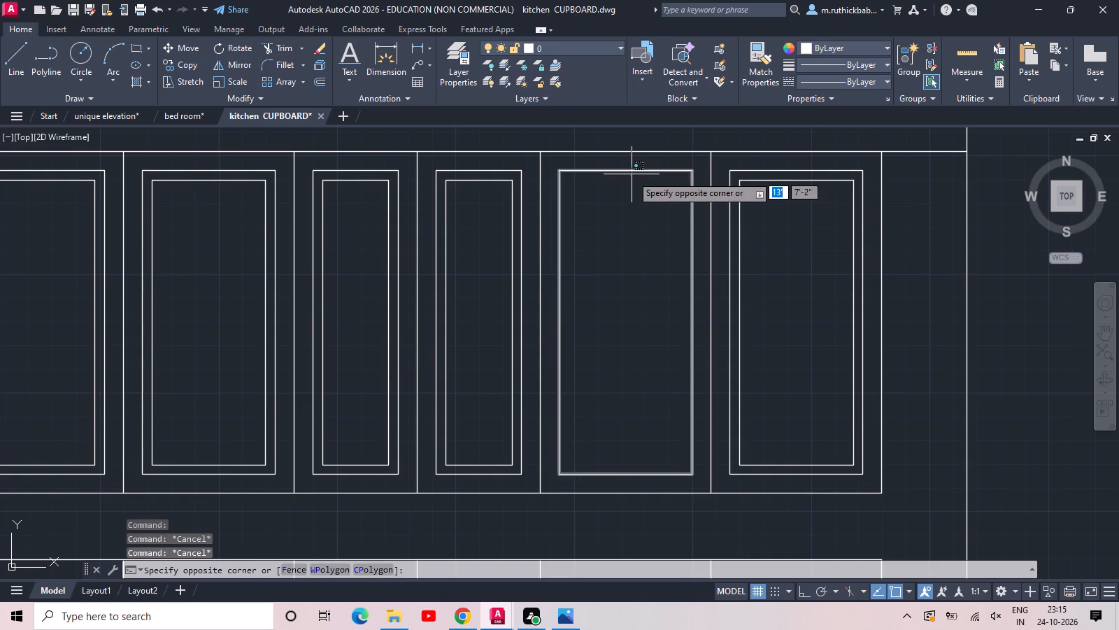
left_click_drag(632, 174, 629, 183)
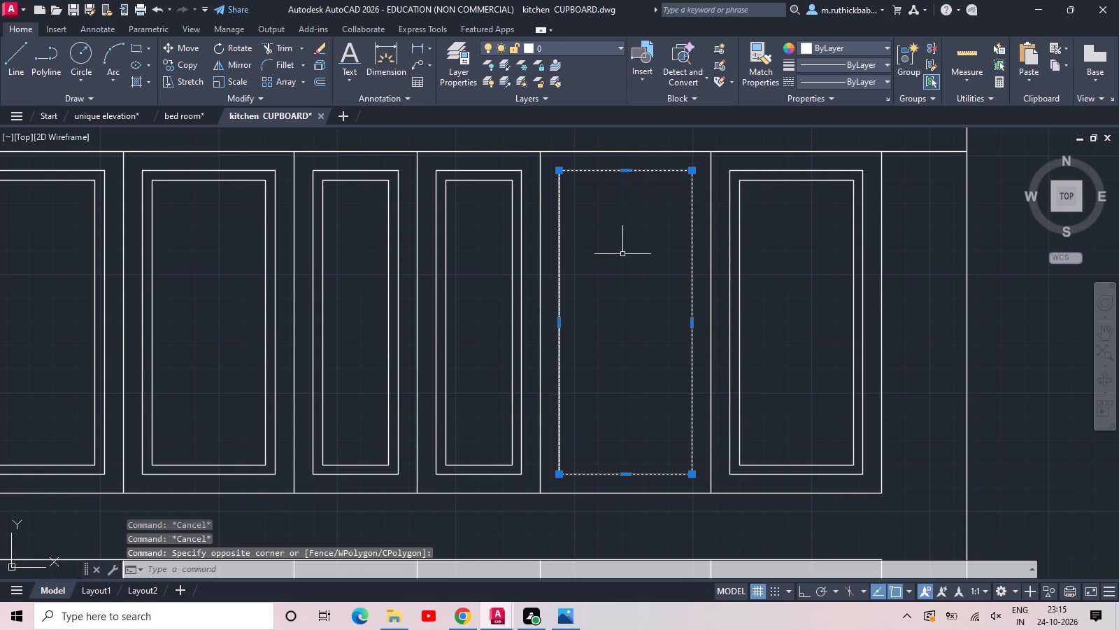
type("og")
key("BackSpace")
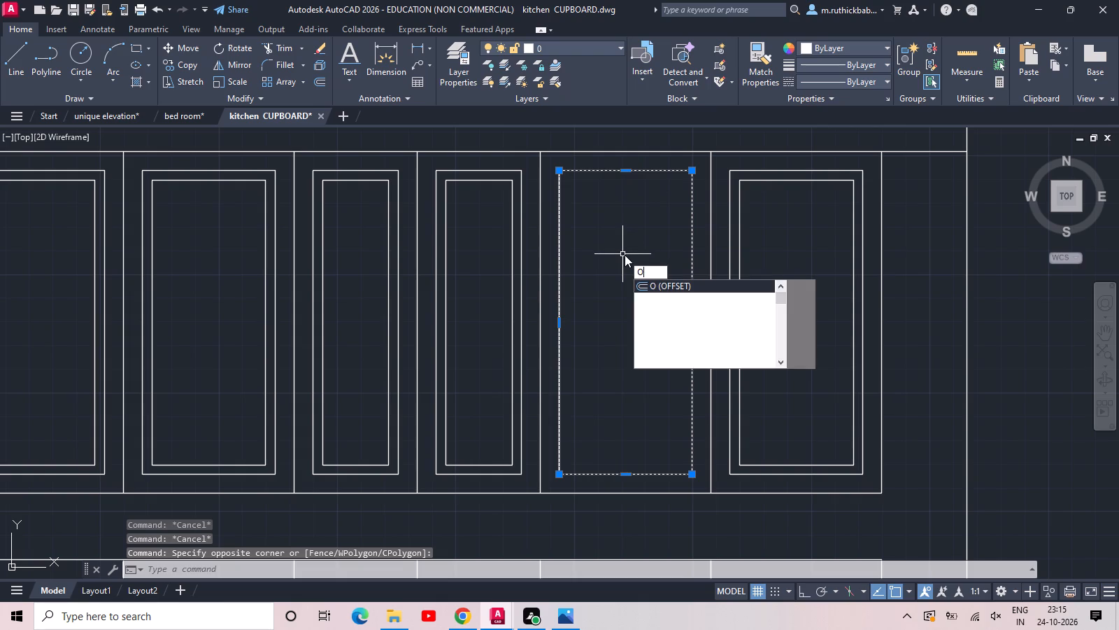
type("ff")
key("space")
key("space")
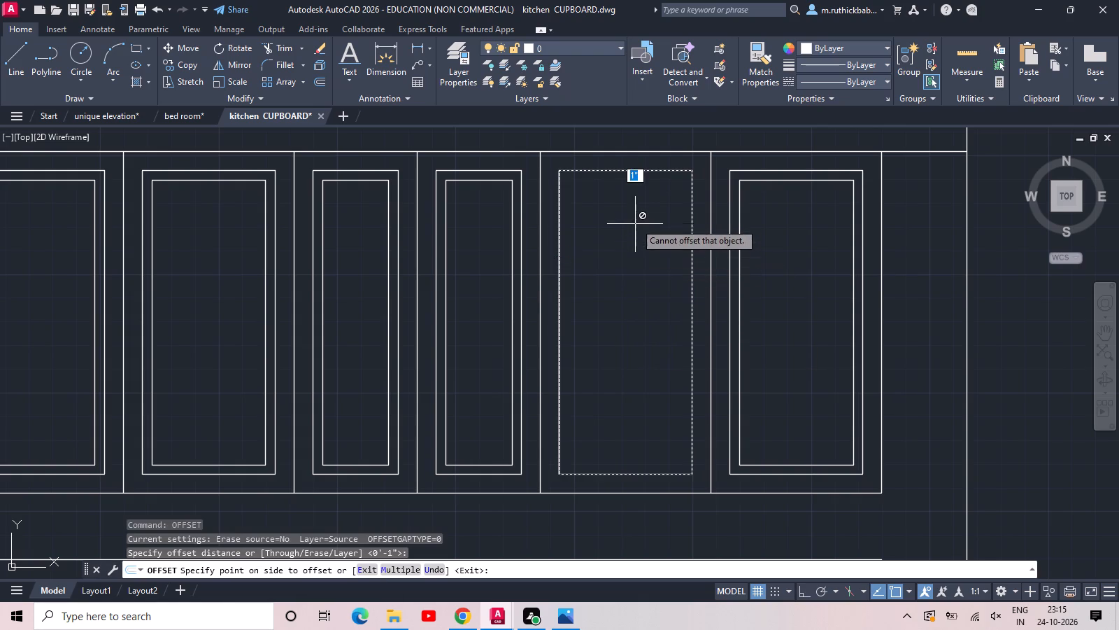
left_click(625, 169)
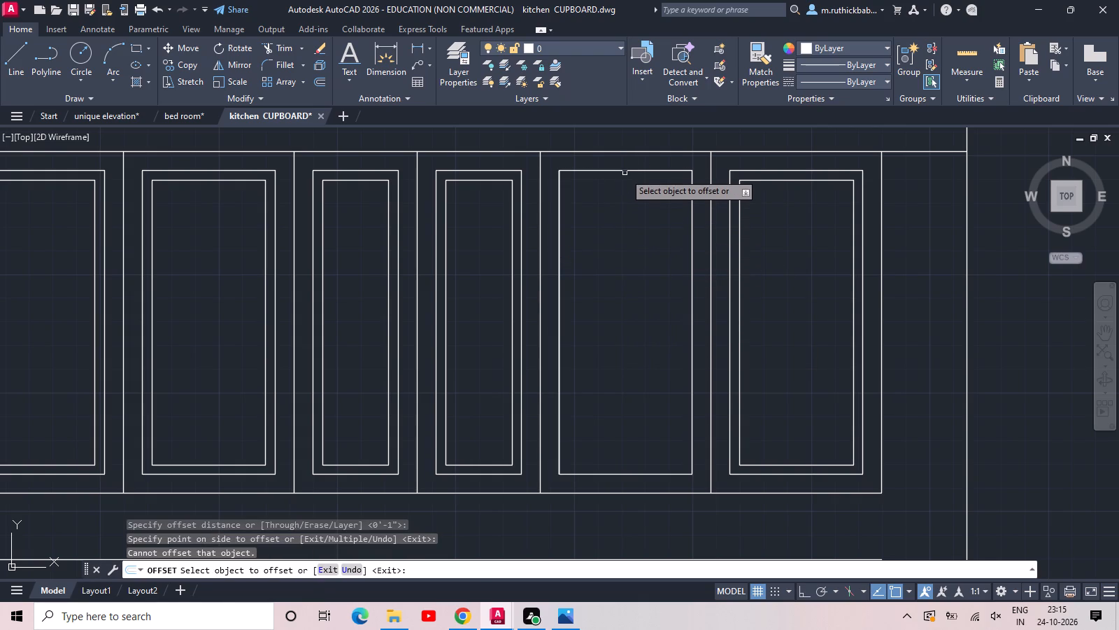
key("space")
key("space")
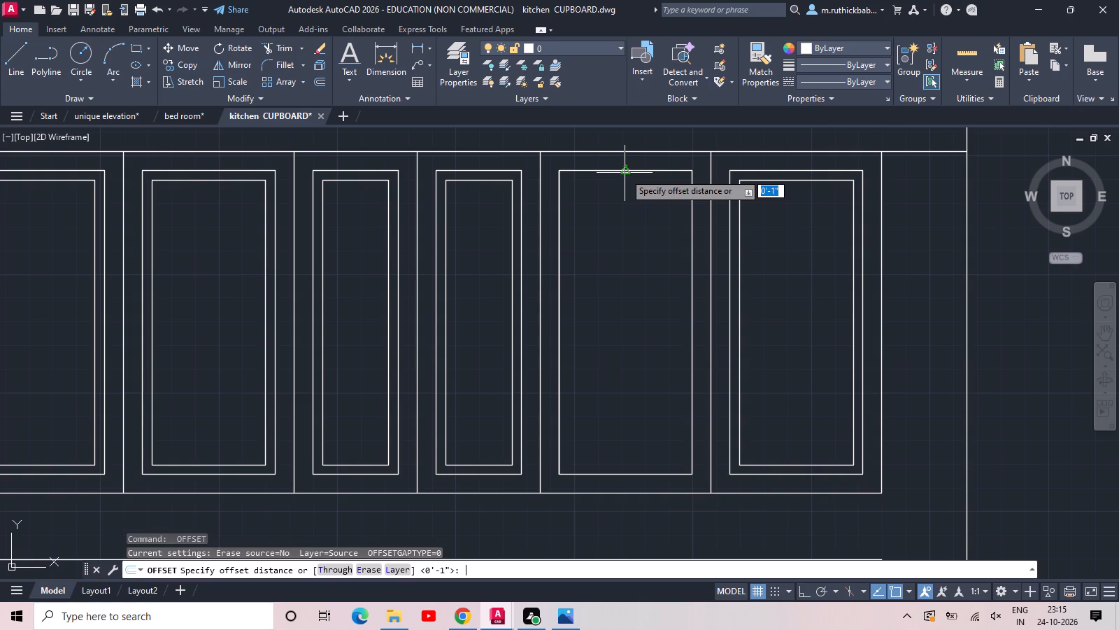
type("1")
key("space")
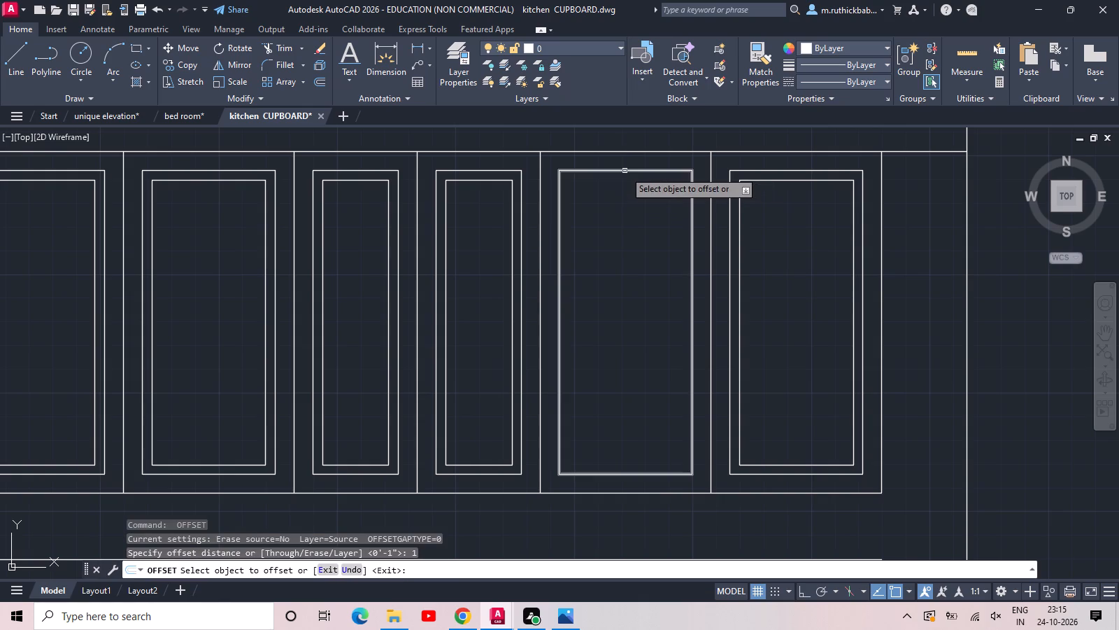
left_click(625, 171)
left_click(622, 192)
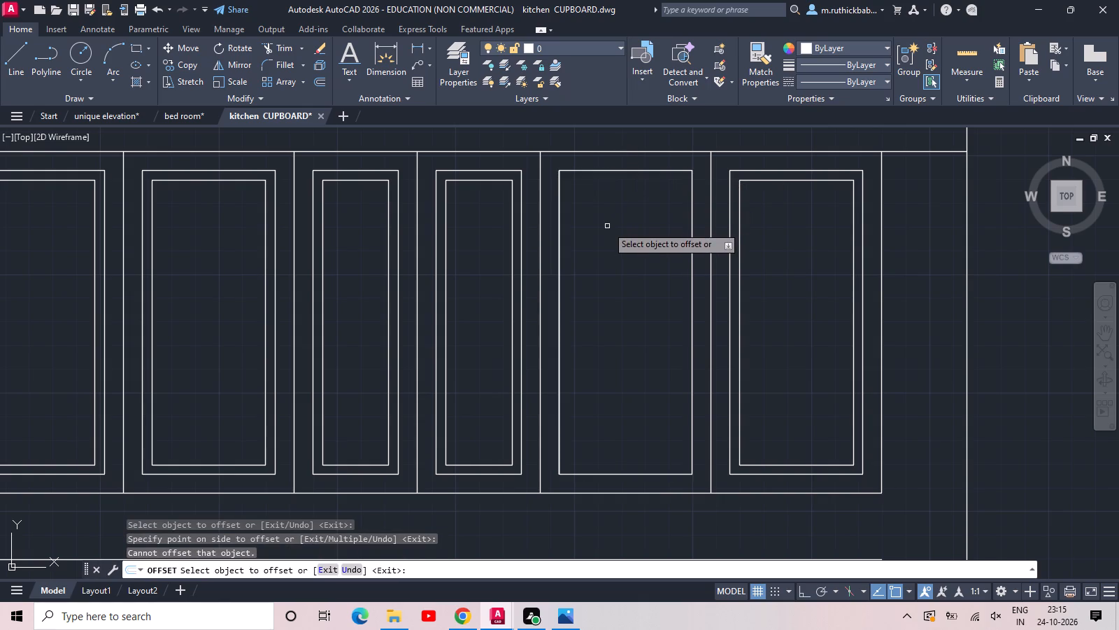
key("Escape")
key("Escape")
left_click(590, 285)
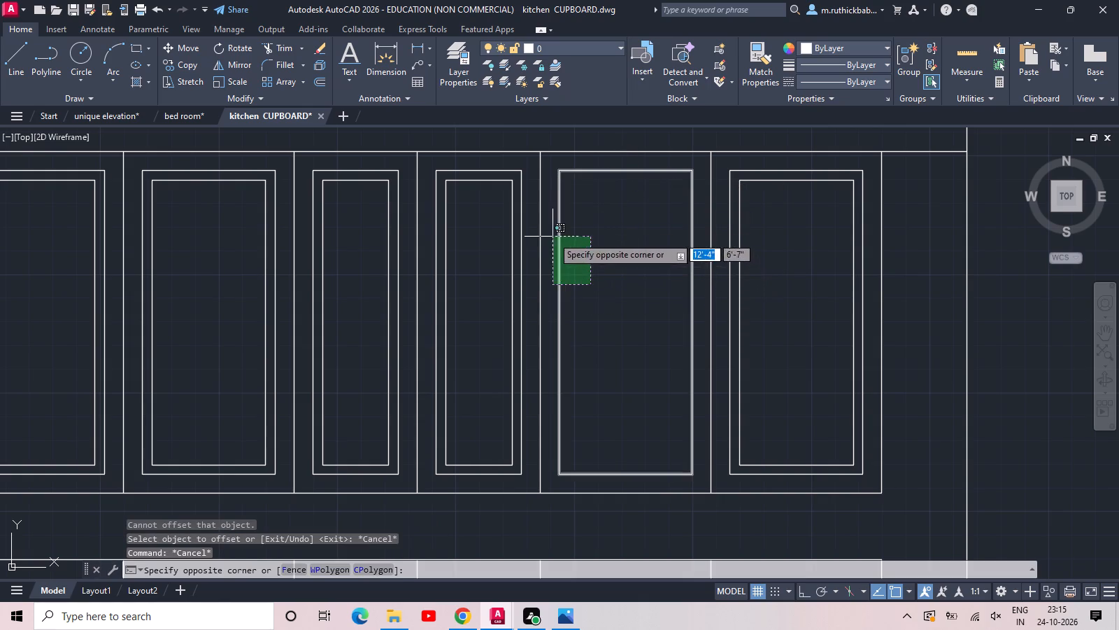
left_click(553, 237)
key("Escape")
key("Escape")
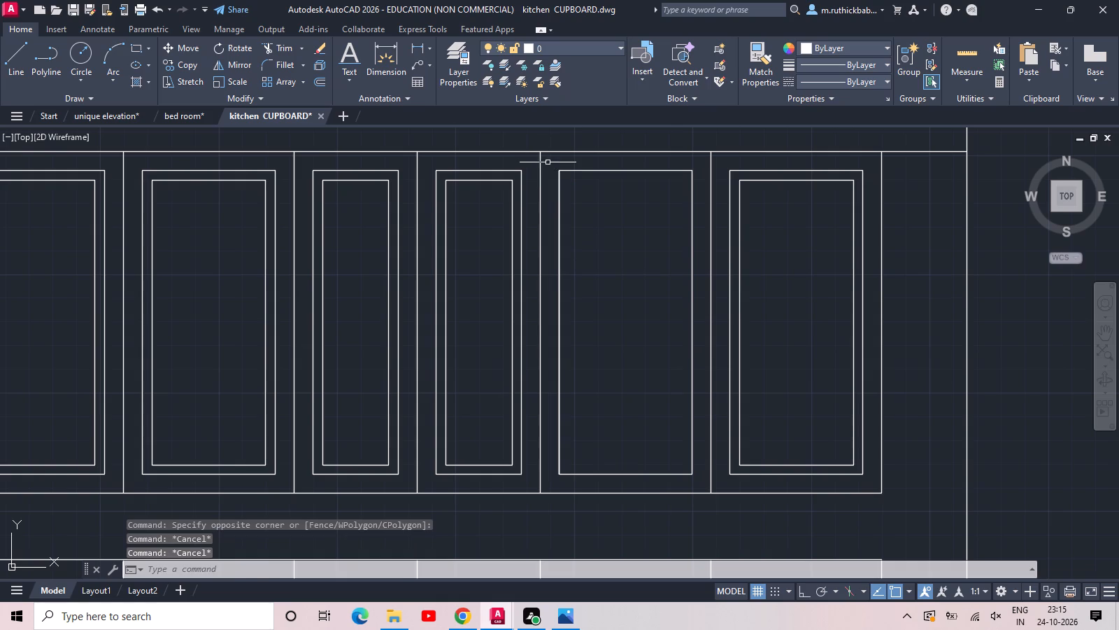
Delete the seventh upper door's border rectangle.
left_click(548, 162)
left_click(581, 486)
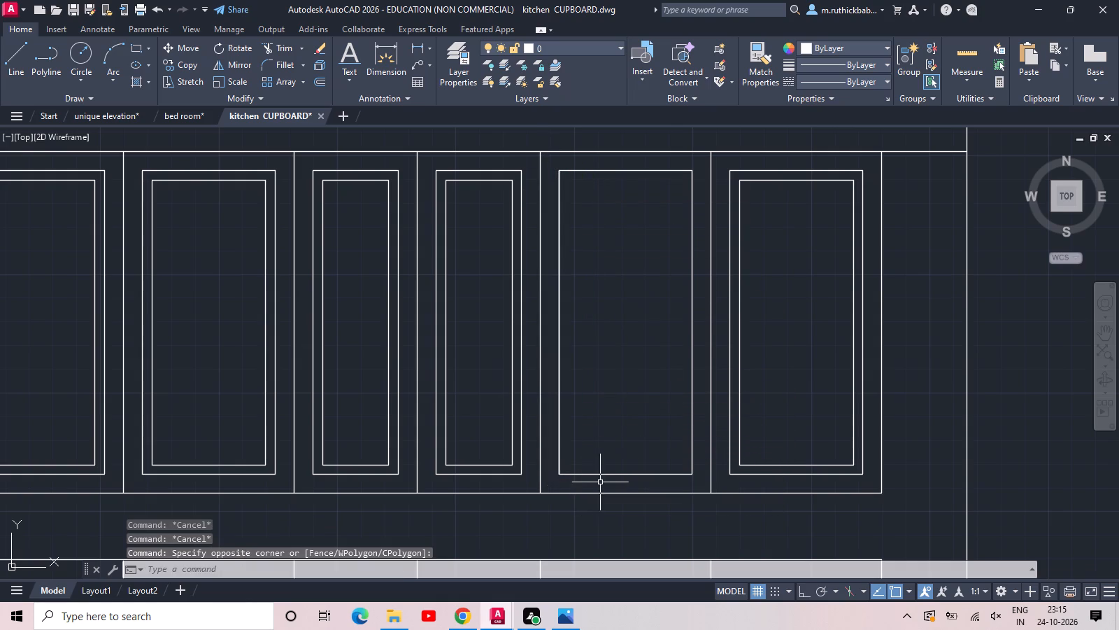
left_click(551, 162)
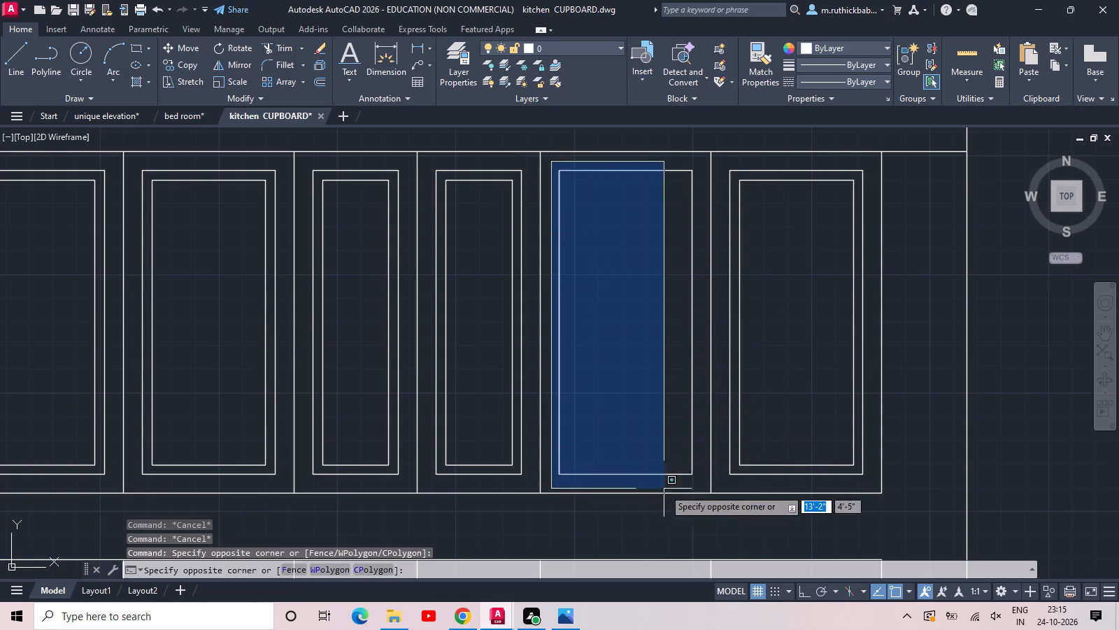
left_click(704, 486)
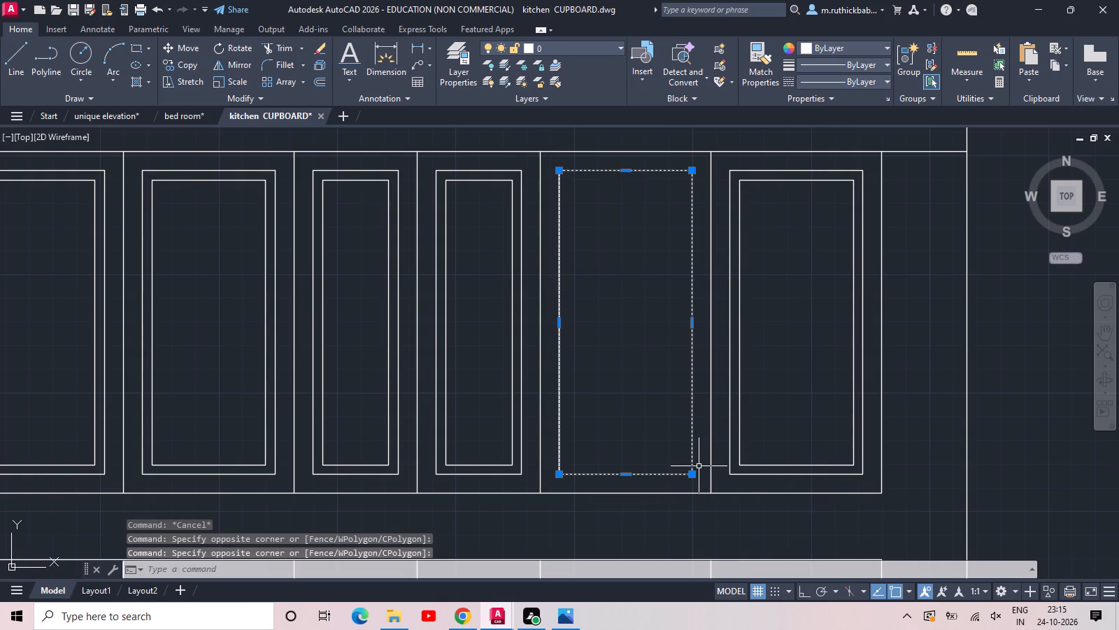
key("BackSpace")
key("Delete")
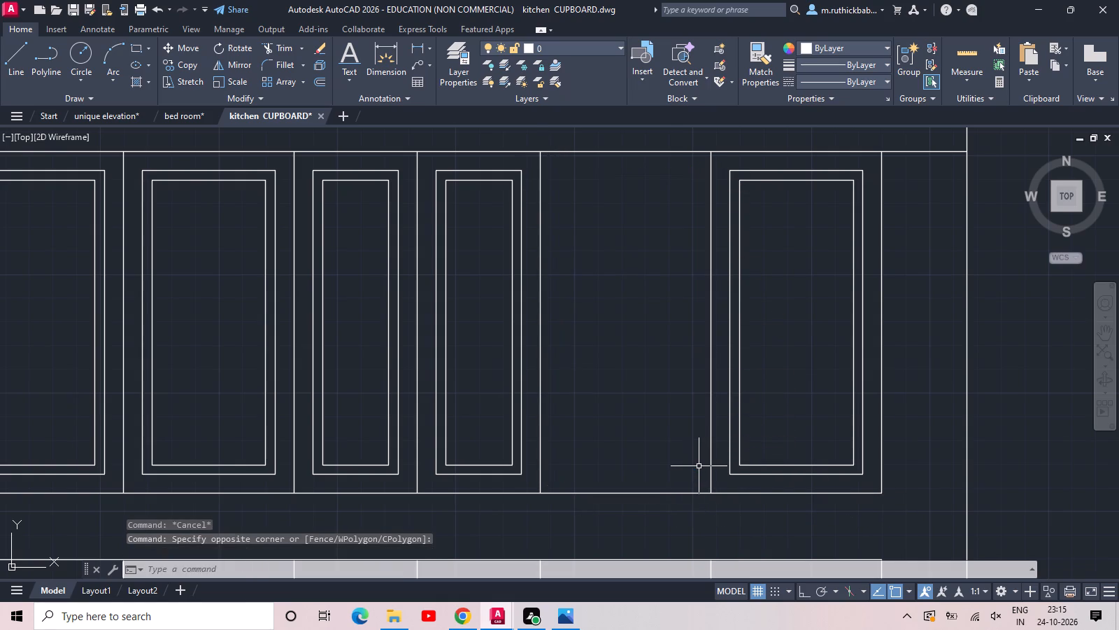
Copy the eighth upper door's border and inner panel into the empty seventh door, using the door's bottom corner as base point.
left_click(770, 246)
left_click(725, 165)
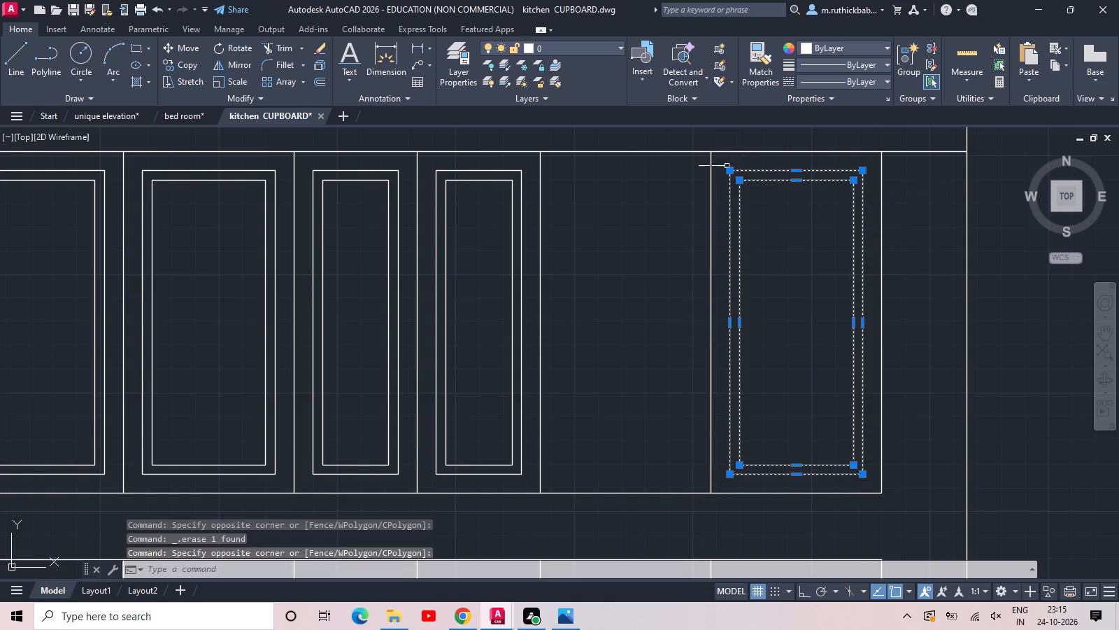
key("c")
key("o")
key("space")
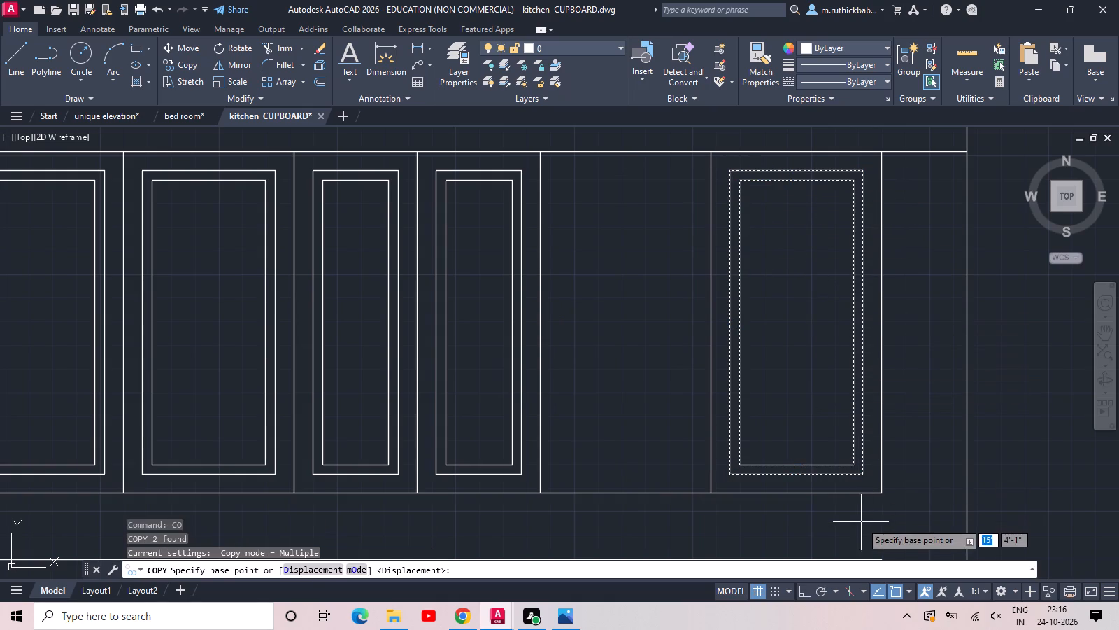
left_click(879, 496)
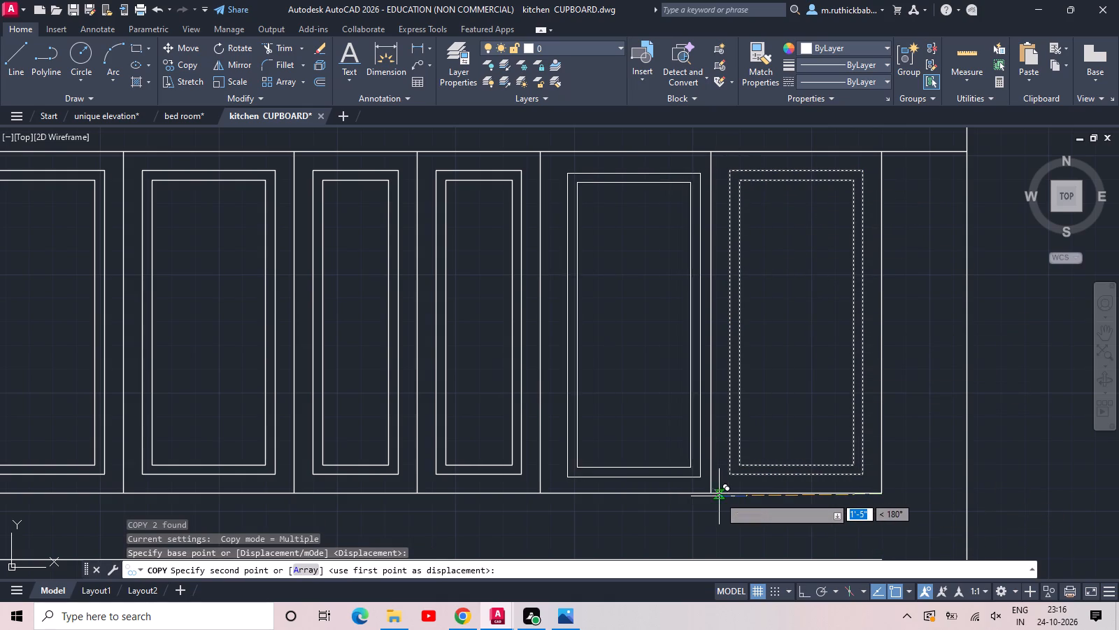
left_click(710, 495)
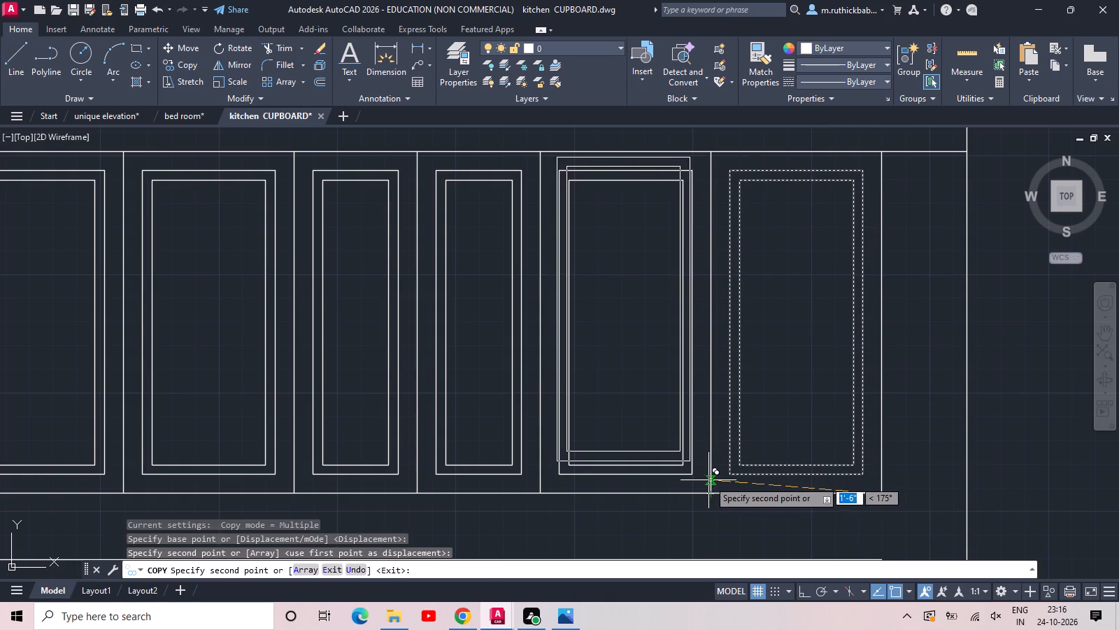
key("grave")
key("Escape")
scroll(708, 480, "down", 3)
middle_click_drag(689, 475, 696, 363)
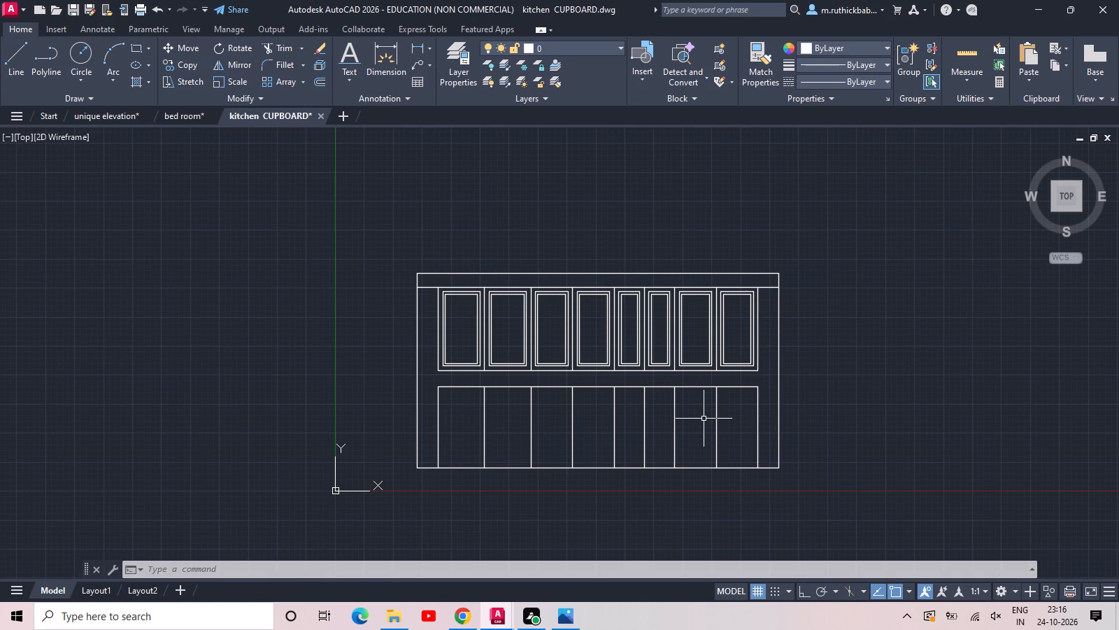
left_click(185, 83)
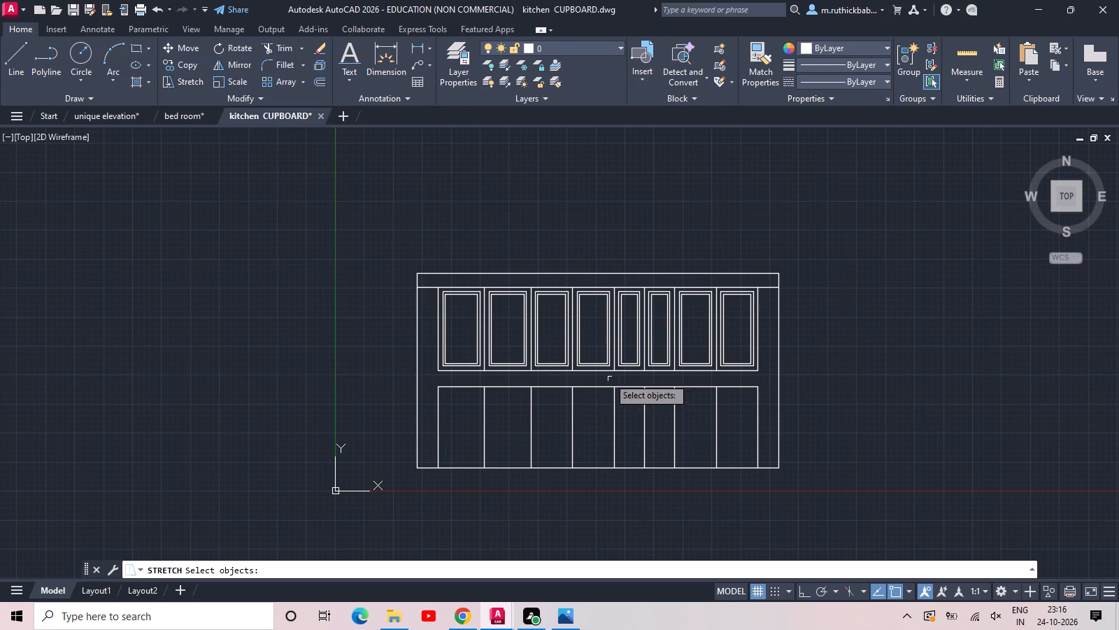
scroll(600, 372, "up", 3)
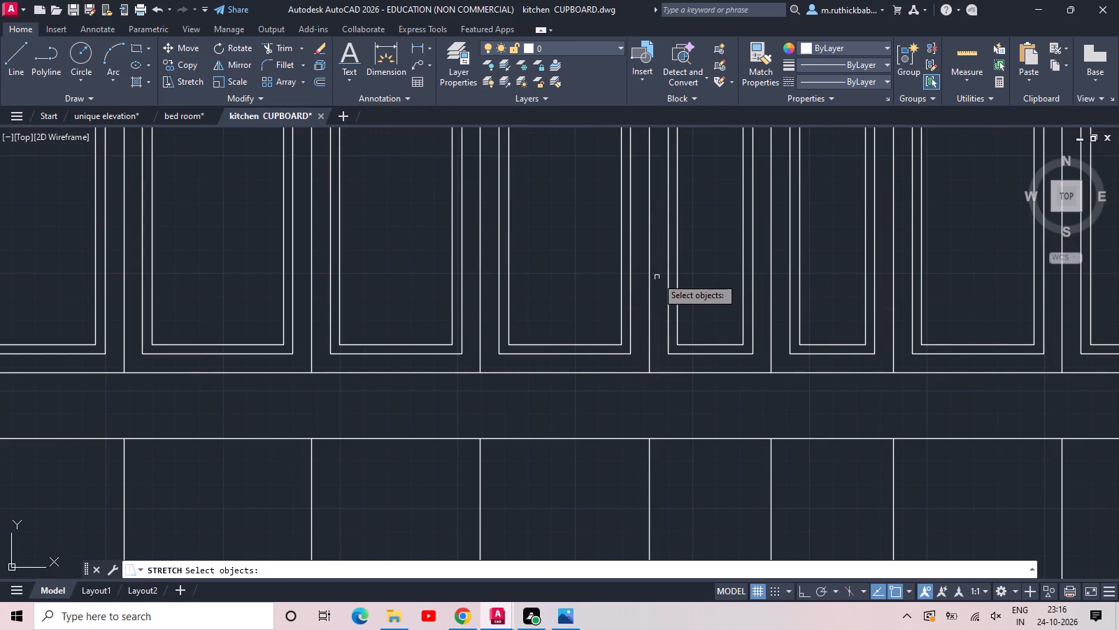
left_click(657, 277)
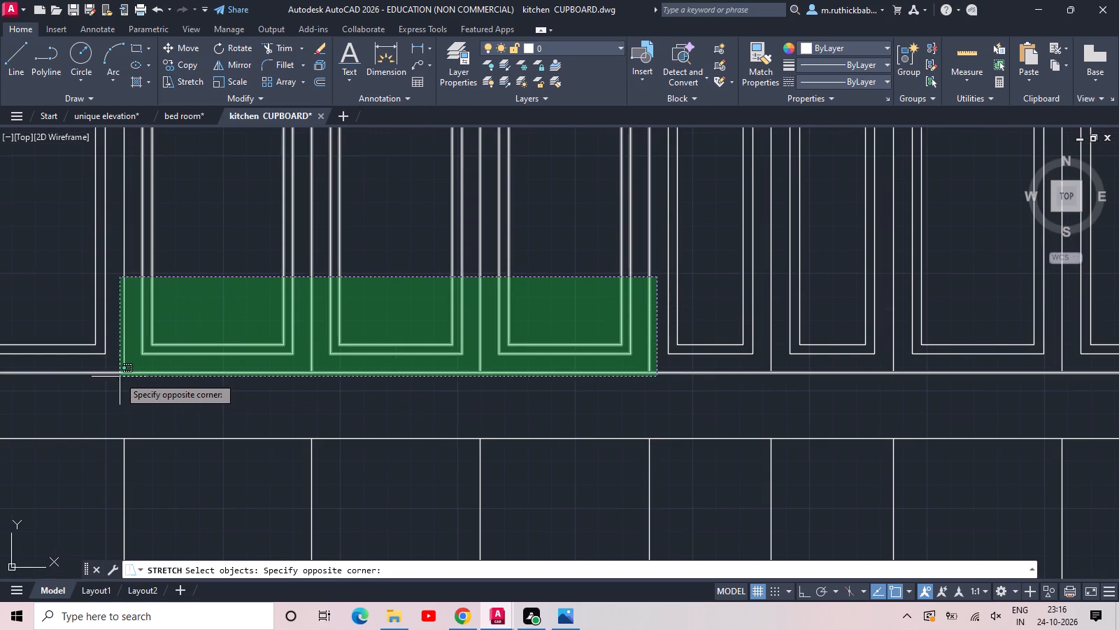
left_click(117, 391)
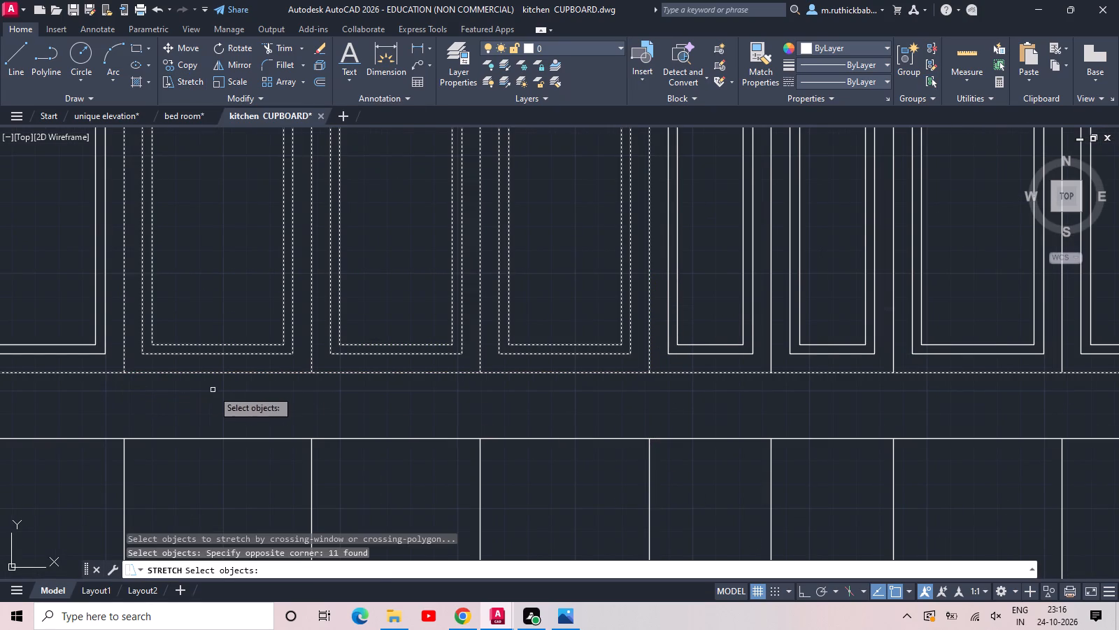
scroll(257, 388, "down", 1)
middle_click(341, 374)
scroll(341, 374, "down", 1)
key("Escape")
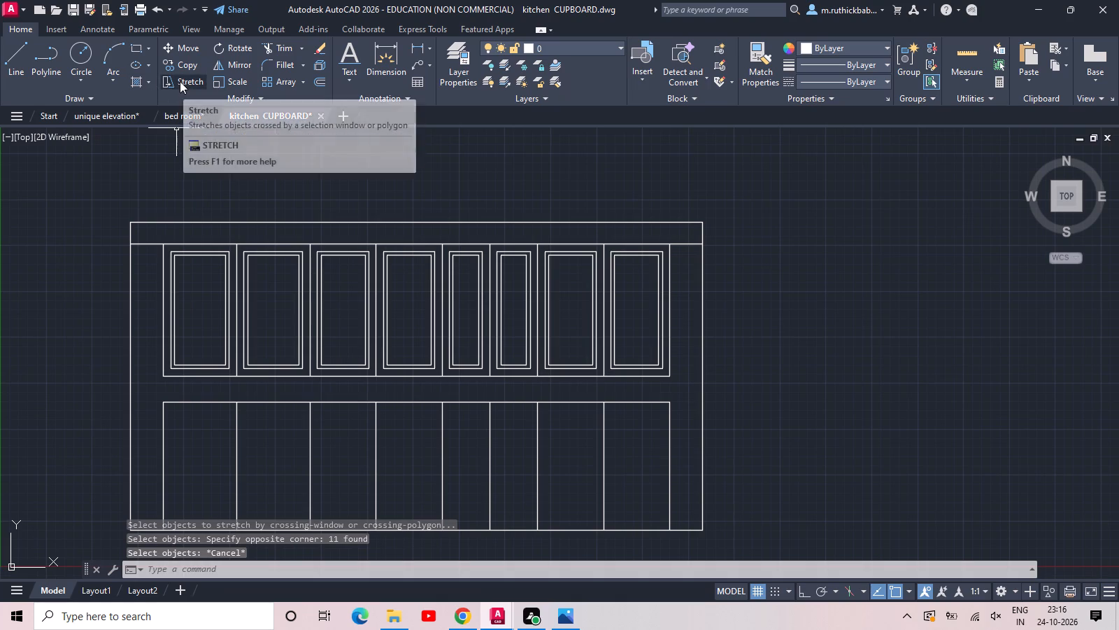
Explode the borders and inner panels of all eight upper doors, including the crossing cupboard lines in the selection.
left_click(689, 323)
left_click(127, 389)
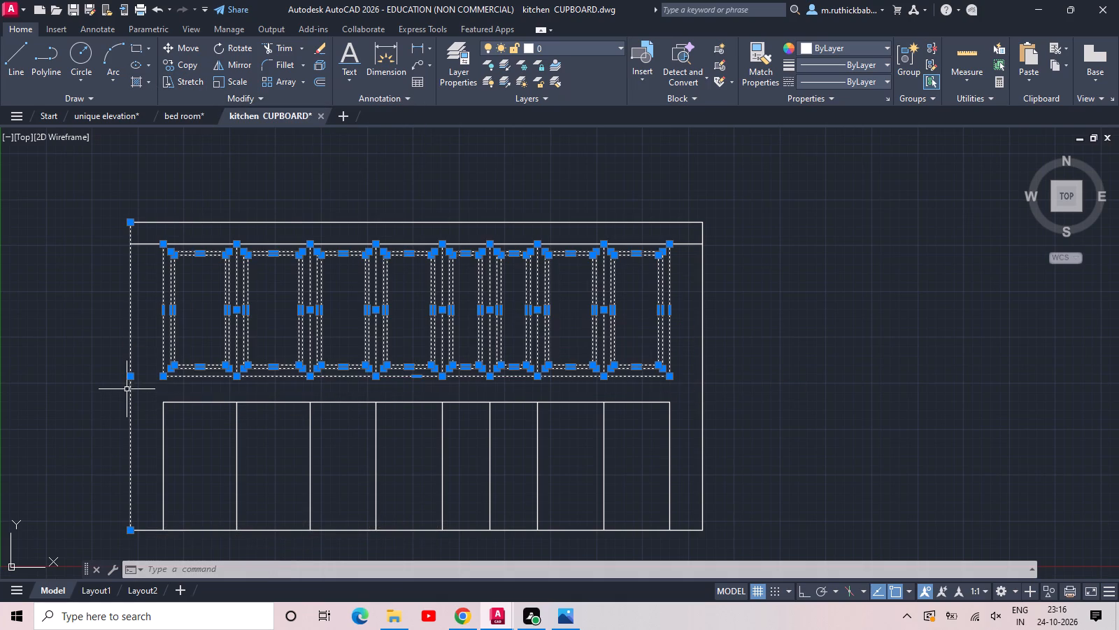
type("x")
key("space")
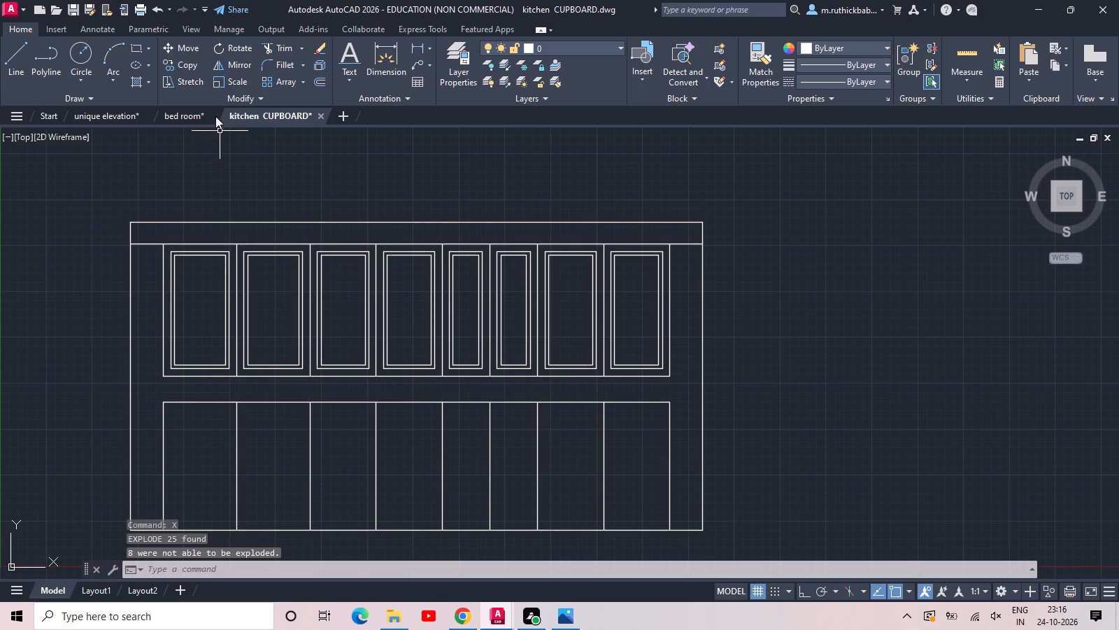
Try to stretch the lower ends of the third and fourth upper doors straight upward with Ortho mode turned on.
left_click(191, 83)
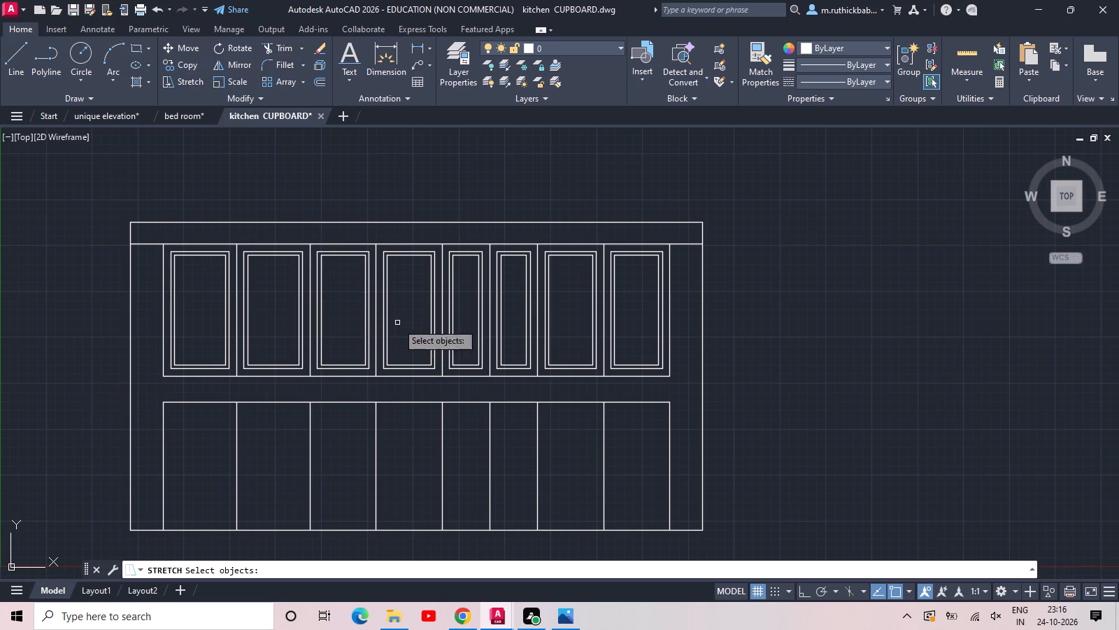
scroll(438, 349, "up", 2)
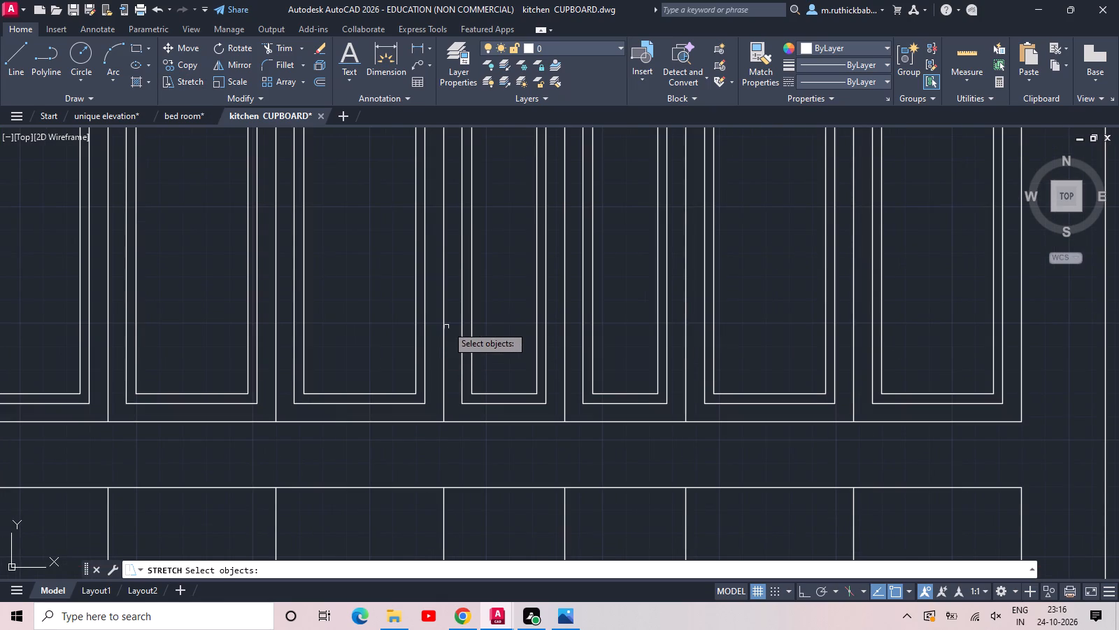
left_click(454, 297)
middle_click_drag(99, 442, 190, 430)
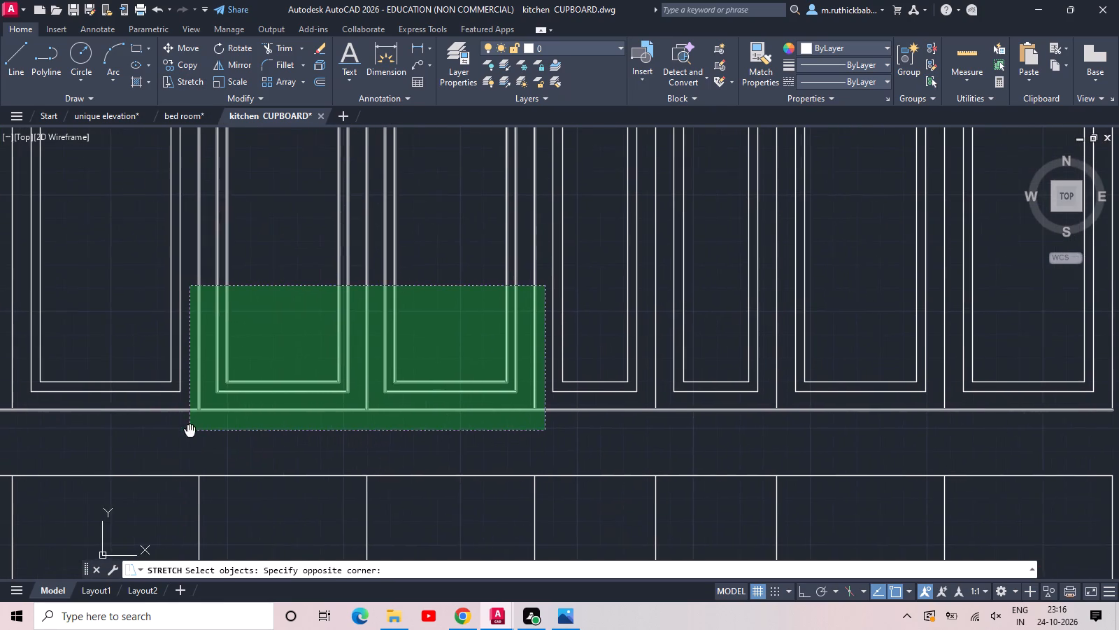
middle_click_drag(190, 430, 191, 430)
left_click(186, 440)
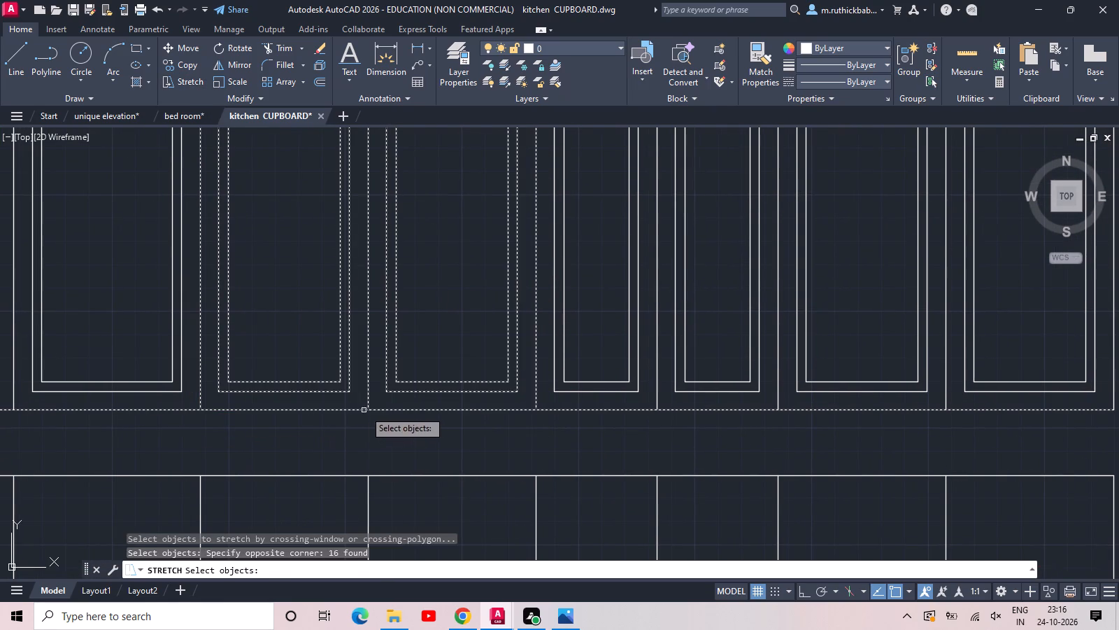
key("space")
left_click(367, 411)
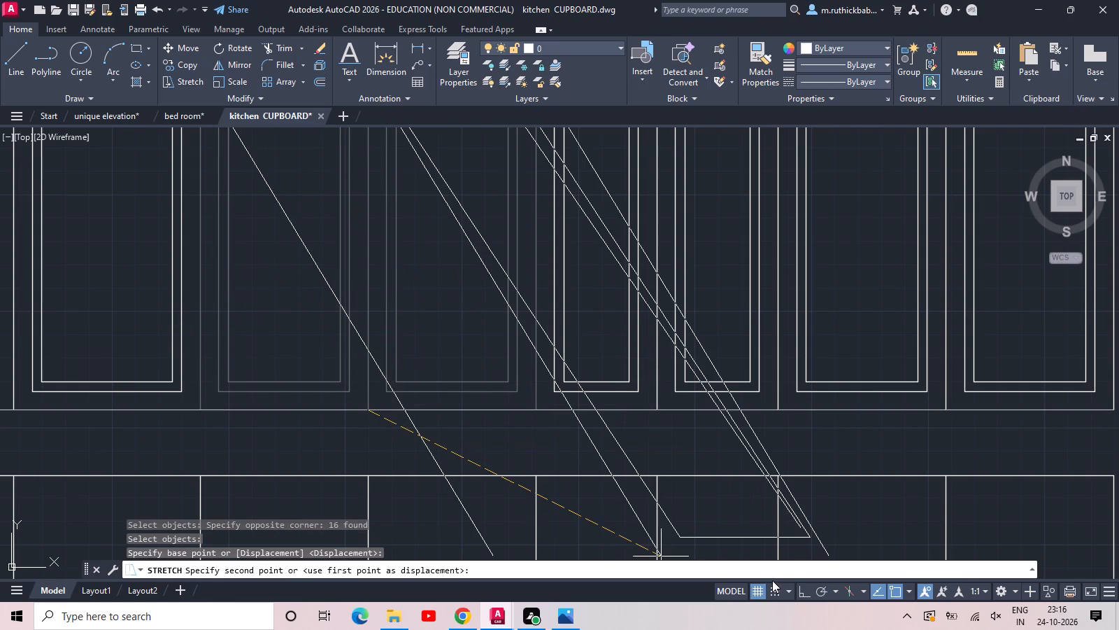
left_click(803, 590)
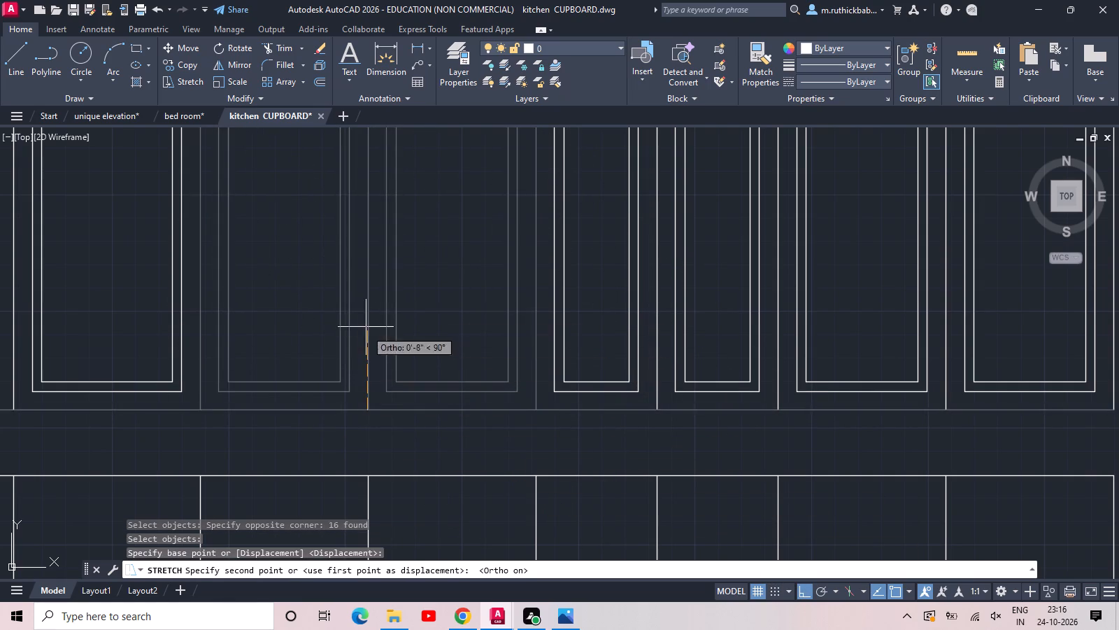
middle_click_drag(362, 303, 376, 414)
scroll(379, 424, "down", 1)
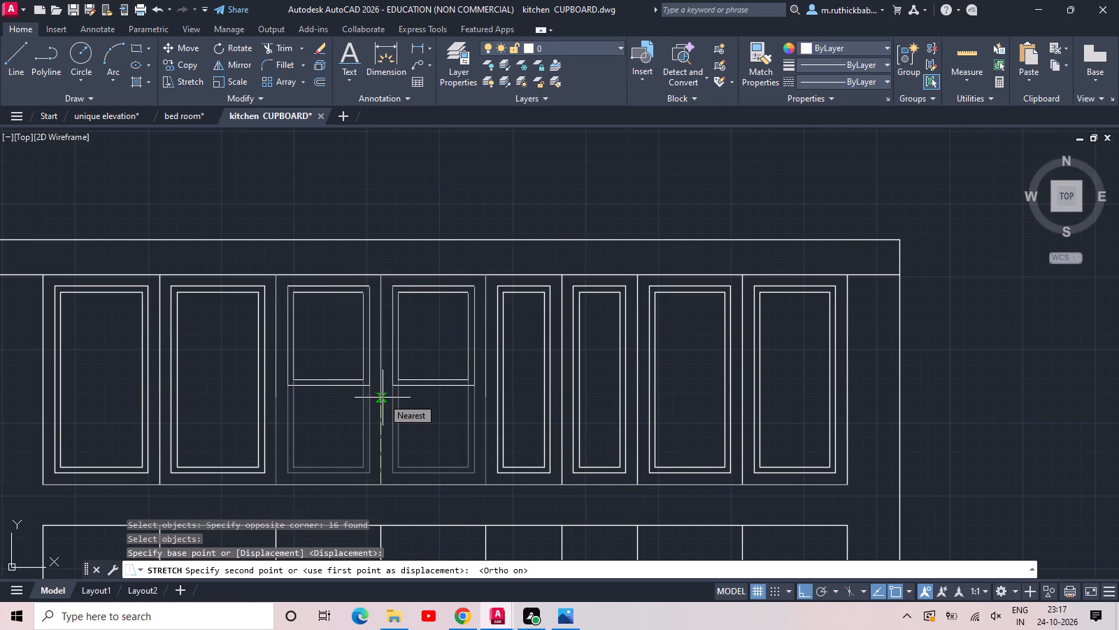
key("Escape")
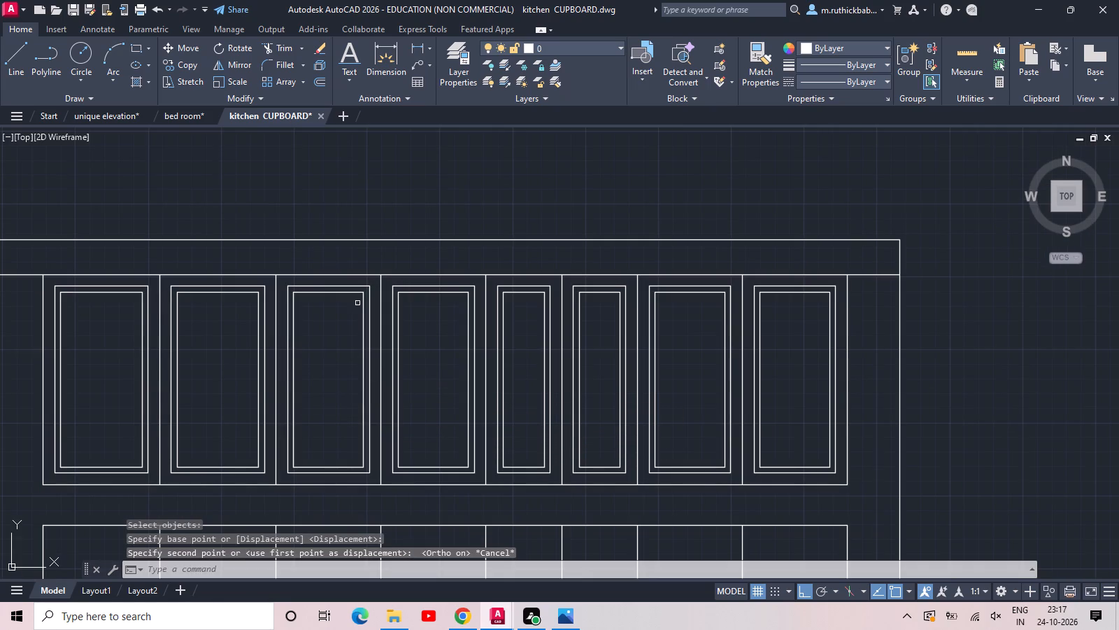
Stretch the lower ends of the third, fourth, seventh and eighth upper doors straight up by about 1'-2".
left_click(176, 77)
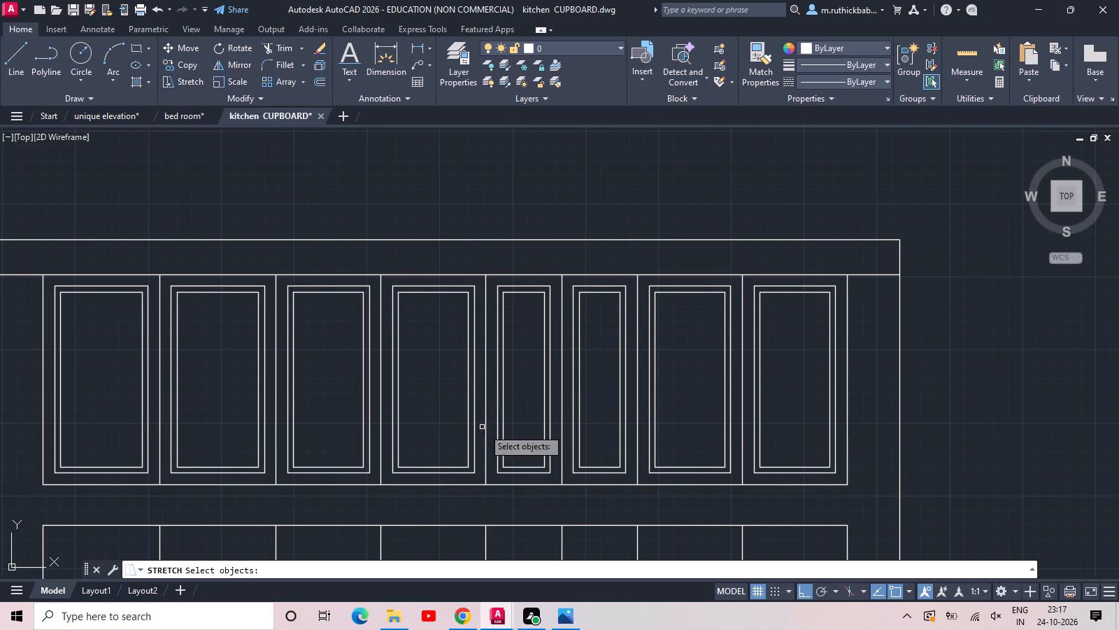
left_click(490, 418)
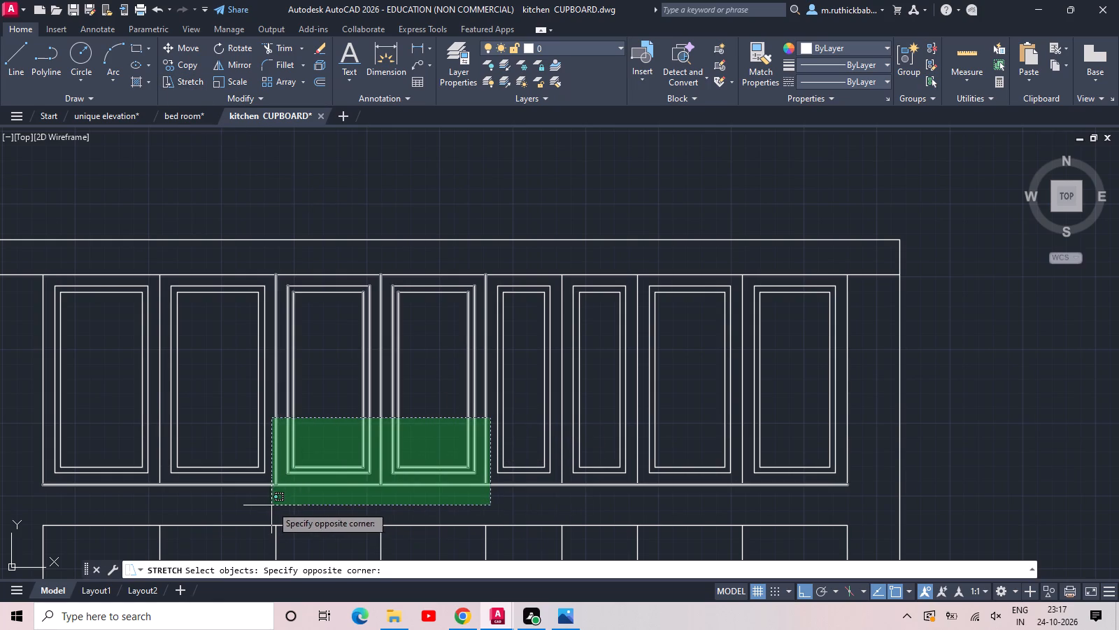
left_click(270, 506)
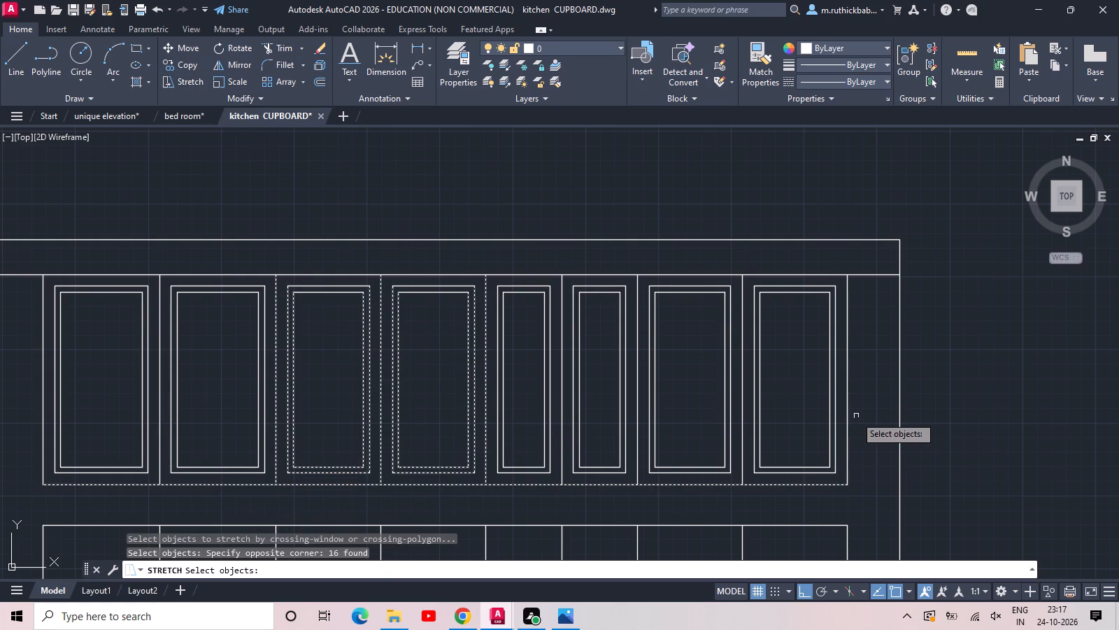
left_click(857, 400)
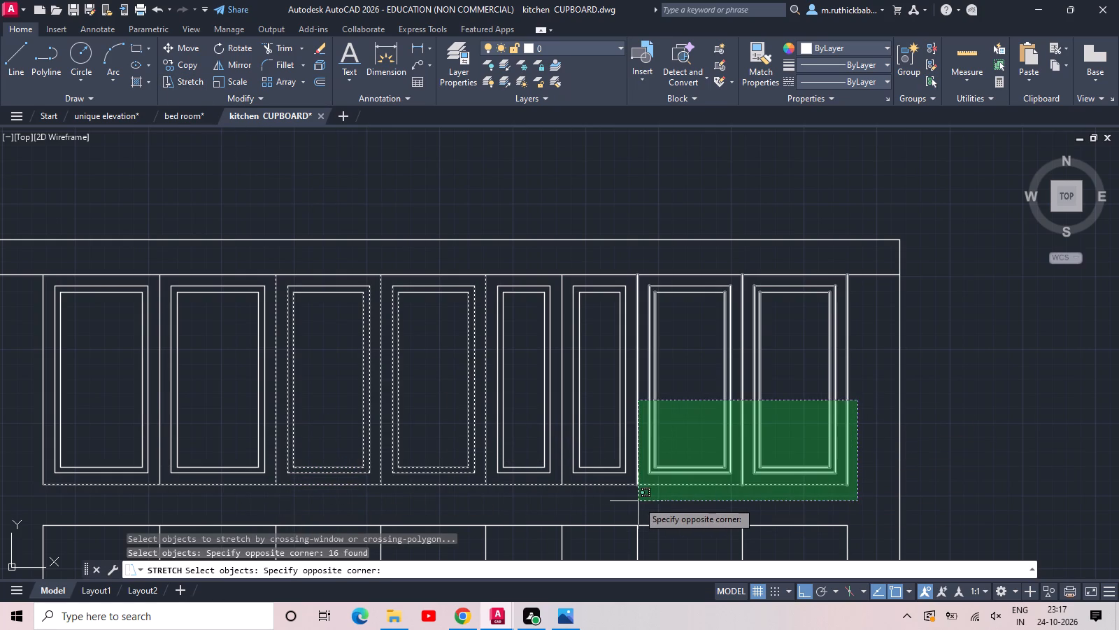
left_click(643, 502)
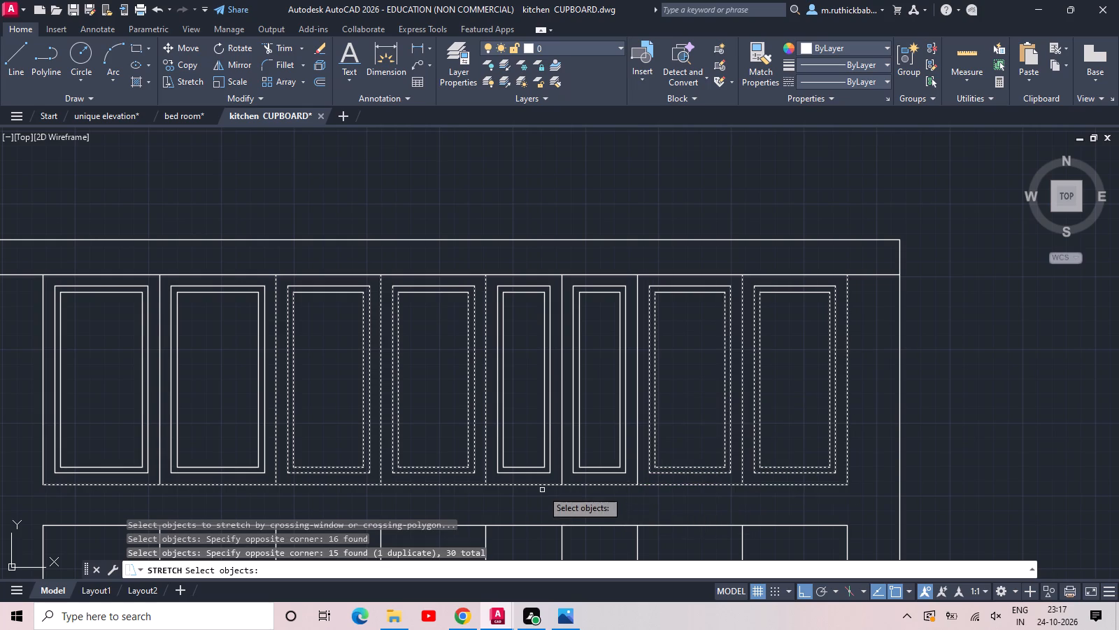
key("space")
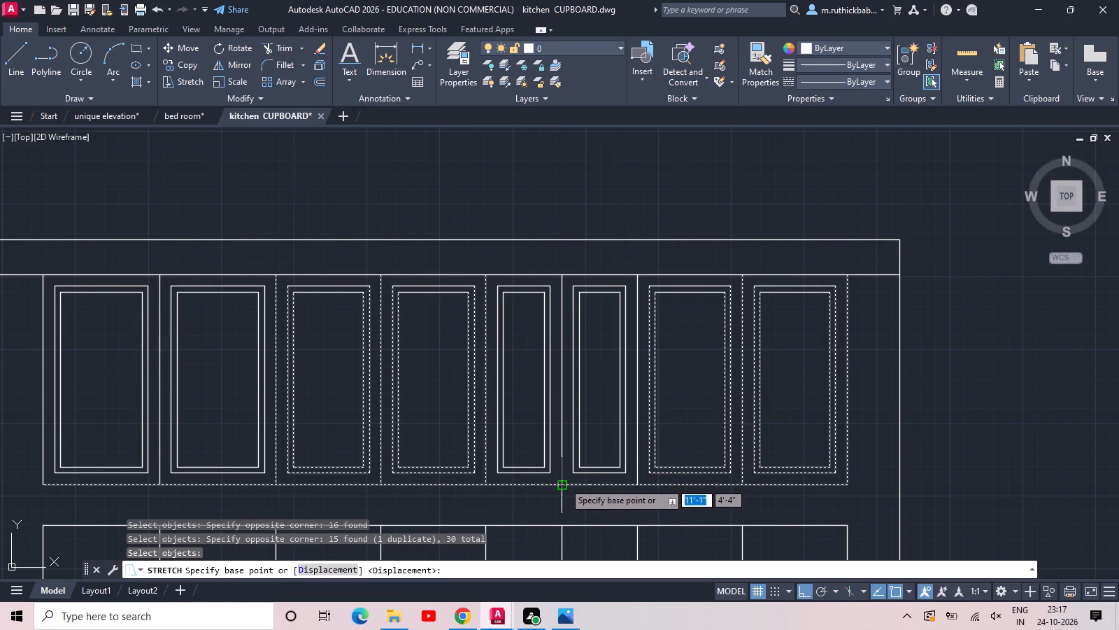
left_click(563, 484)
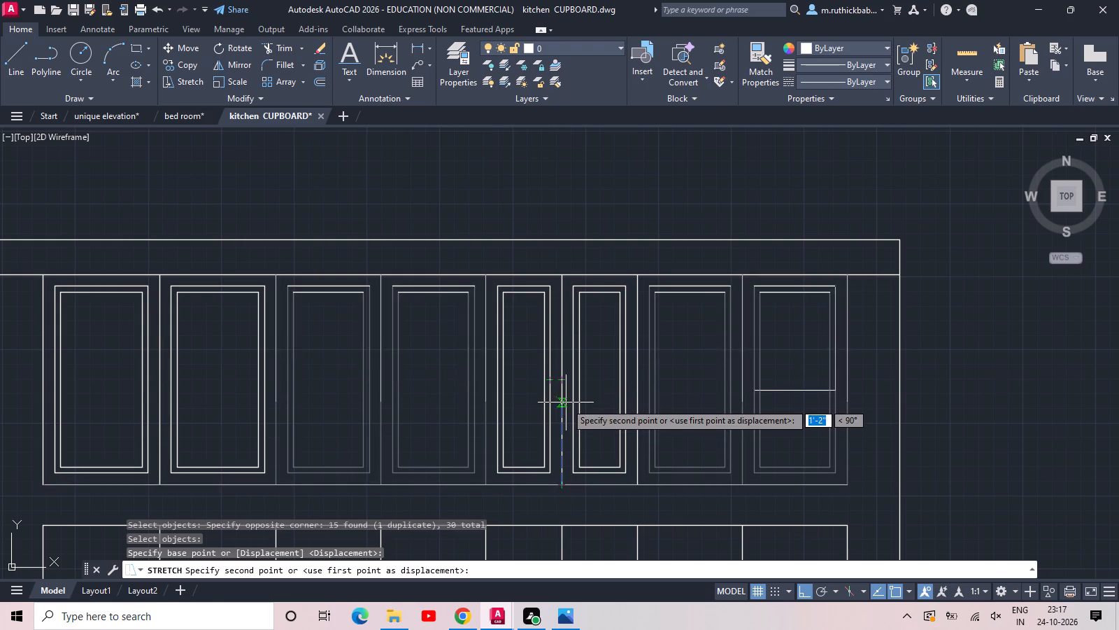
left_click(563, 405)
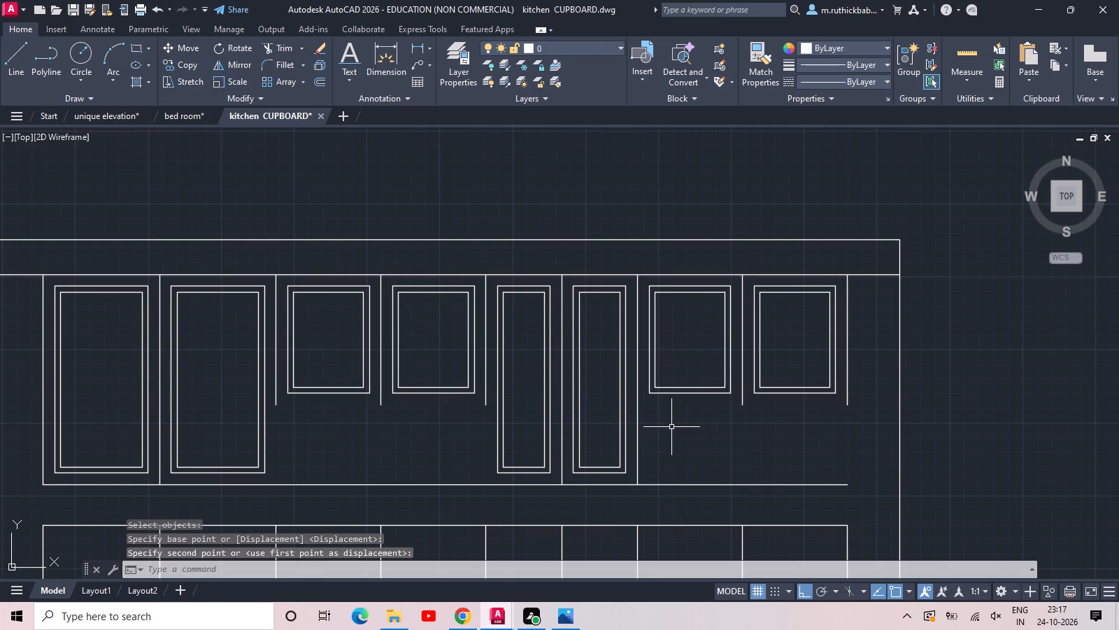
key("Escape")
Draw horizontal lines closing the bottoms of the shortened third and fourth doors and the shortened seventh and eighth doors.
scroll(406, 437, "up", 2)
scroll(406, 437, "down", 1)
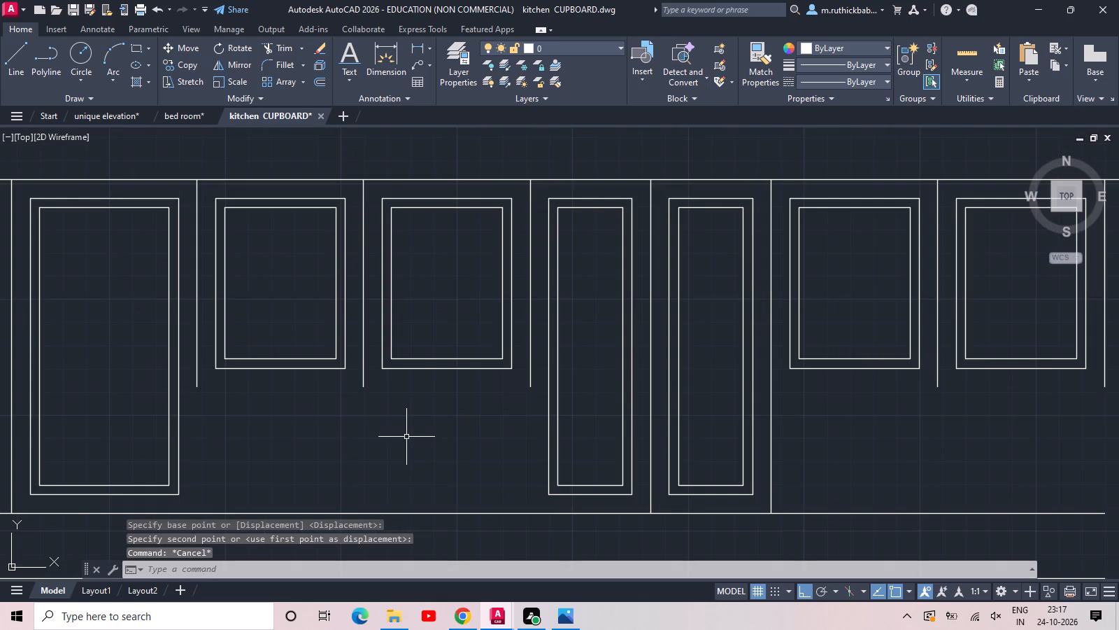
type("l")
key("space")
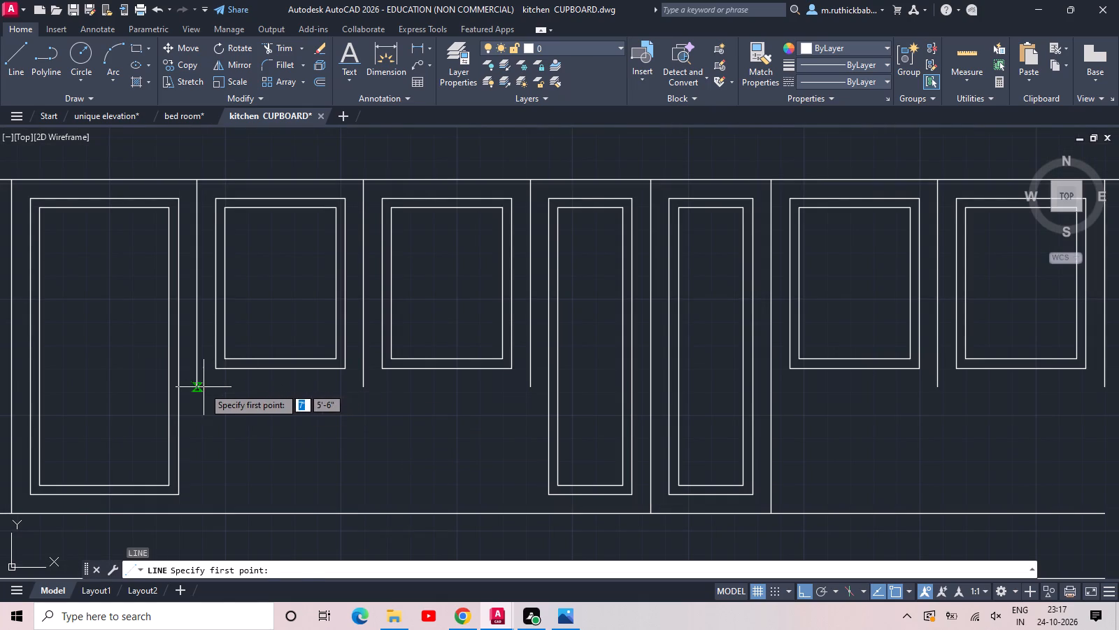
left_click(200, 388)
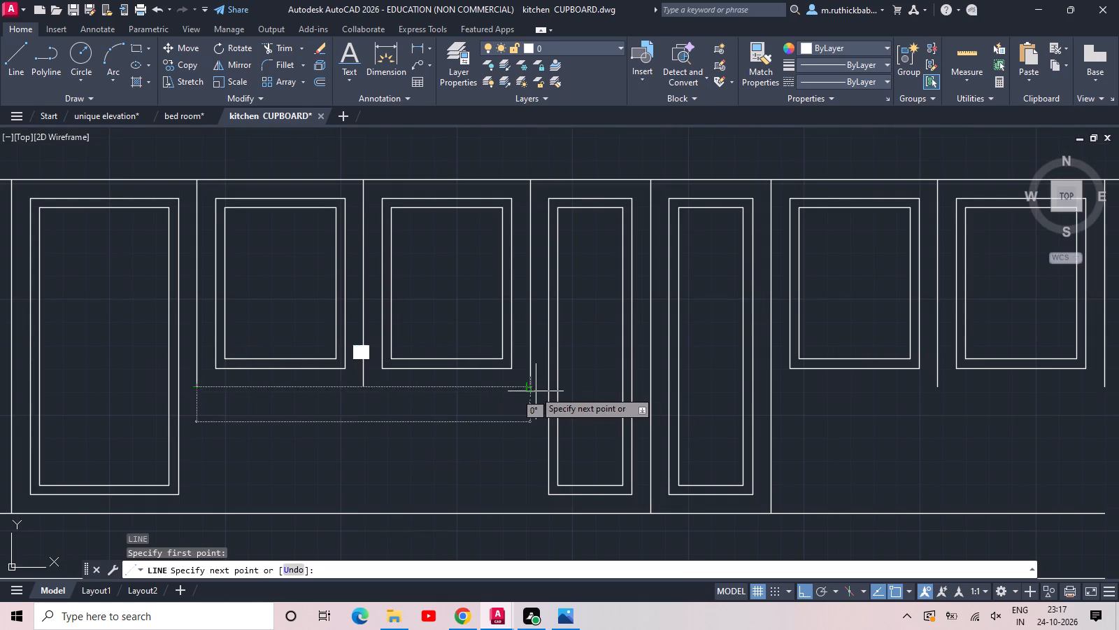
left_click(531, 387)
key("space")
key("space")
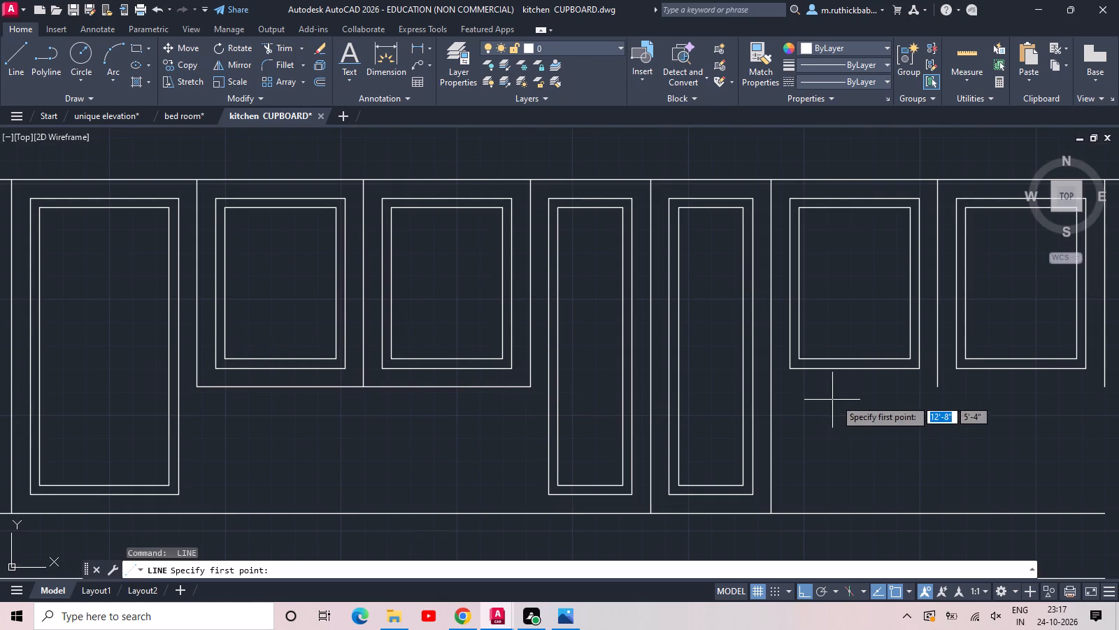
left_click(939, 388)
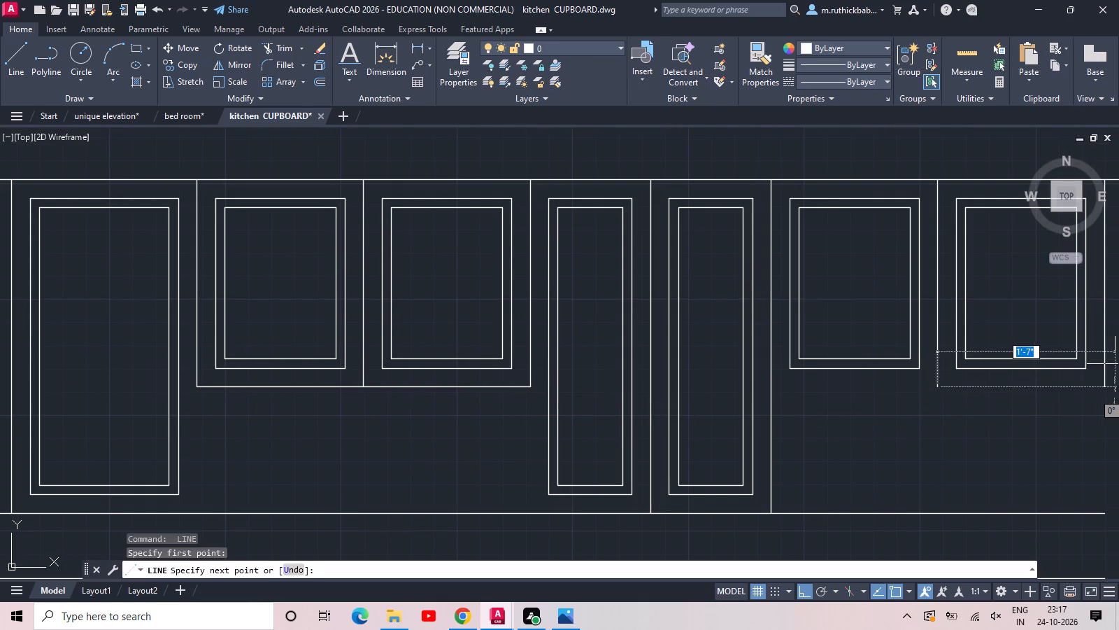
left_click(1102, 384)
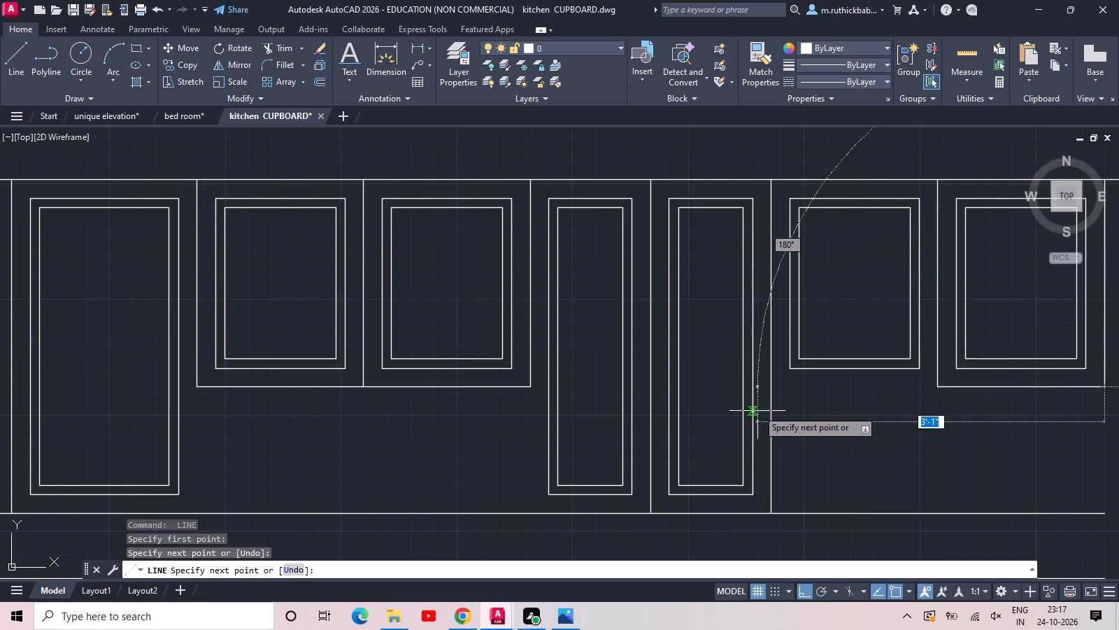
left_click(767, 386)
key("Escape")
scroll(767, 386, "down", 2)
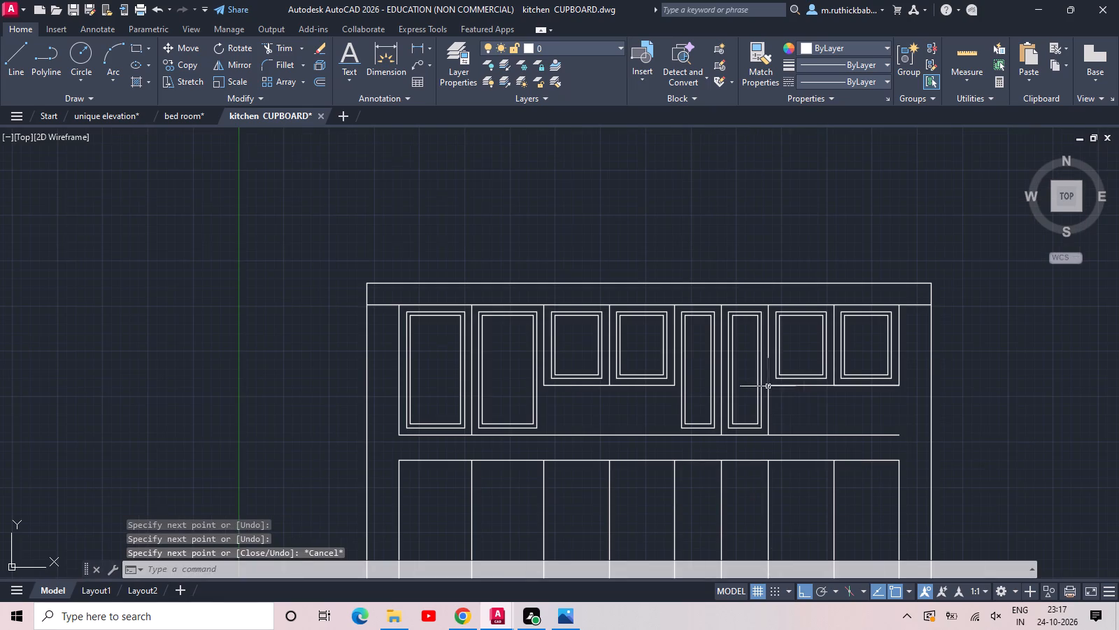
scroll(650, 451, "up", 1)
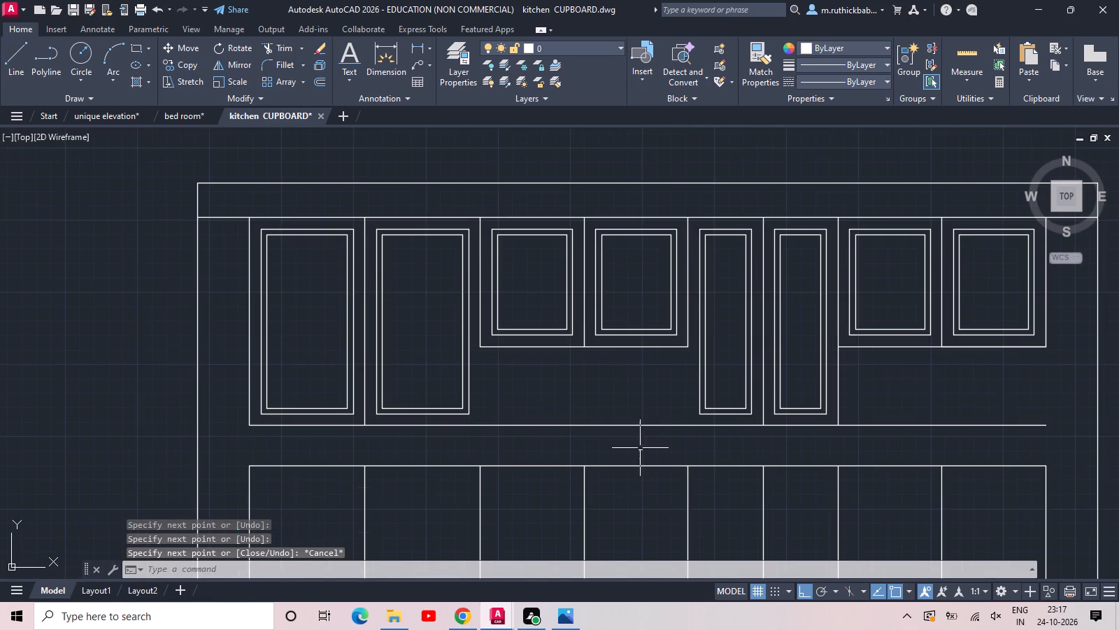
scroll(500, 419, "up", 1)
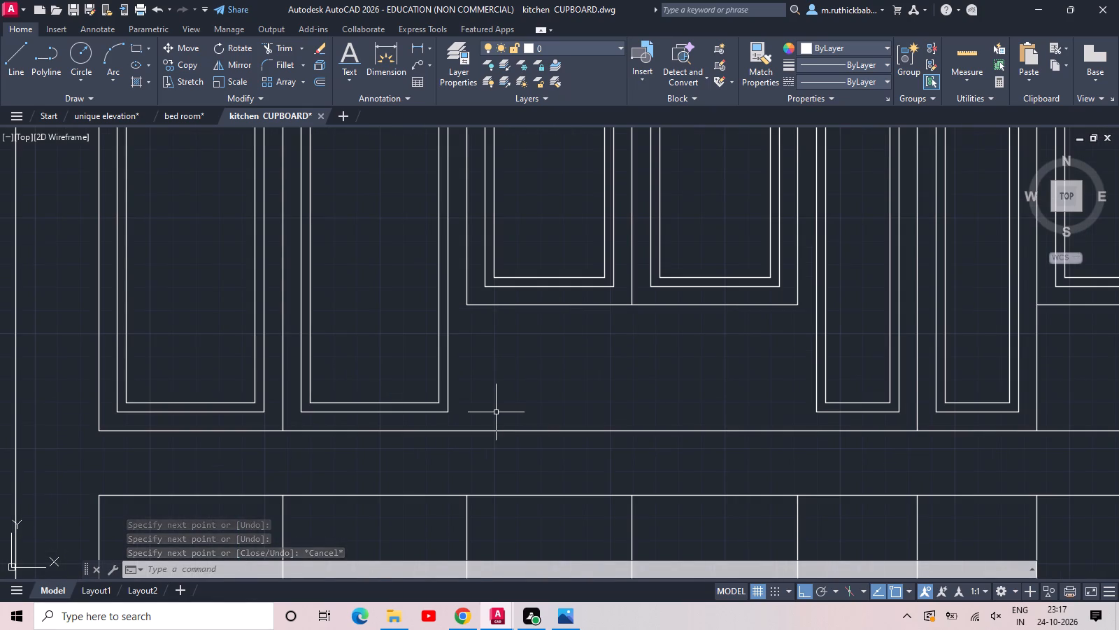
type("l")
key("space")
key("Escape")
Extend the divider between the second and third upper doors down to the long bottom line.
key("e")
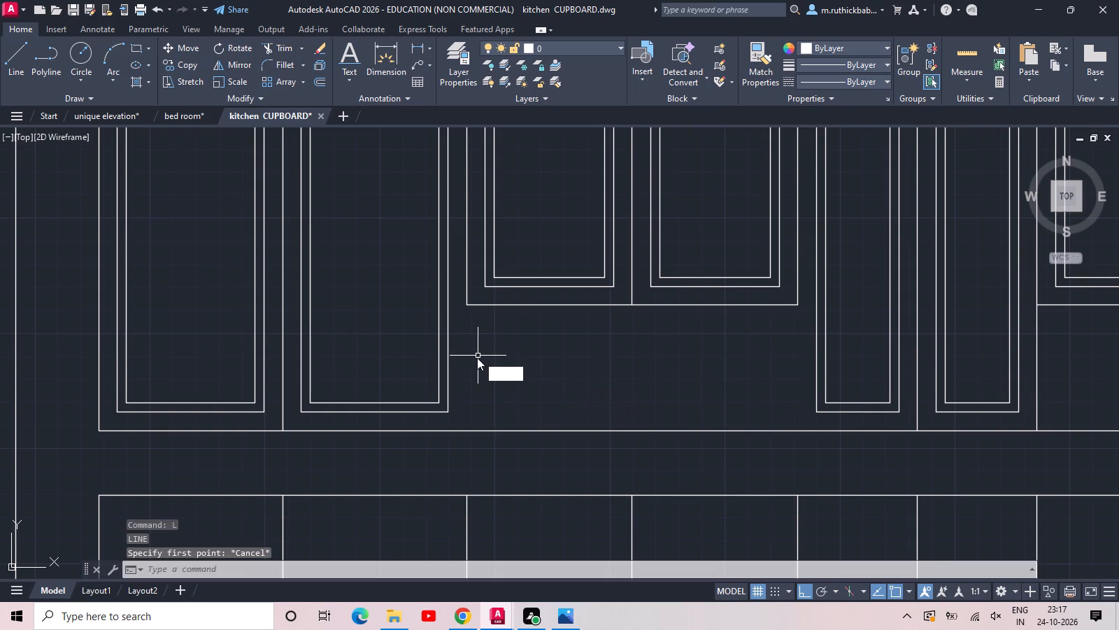
type("x")
key("space")
key("space")
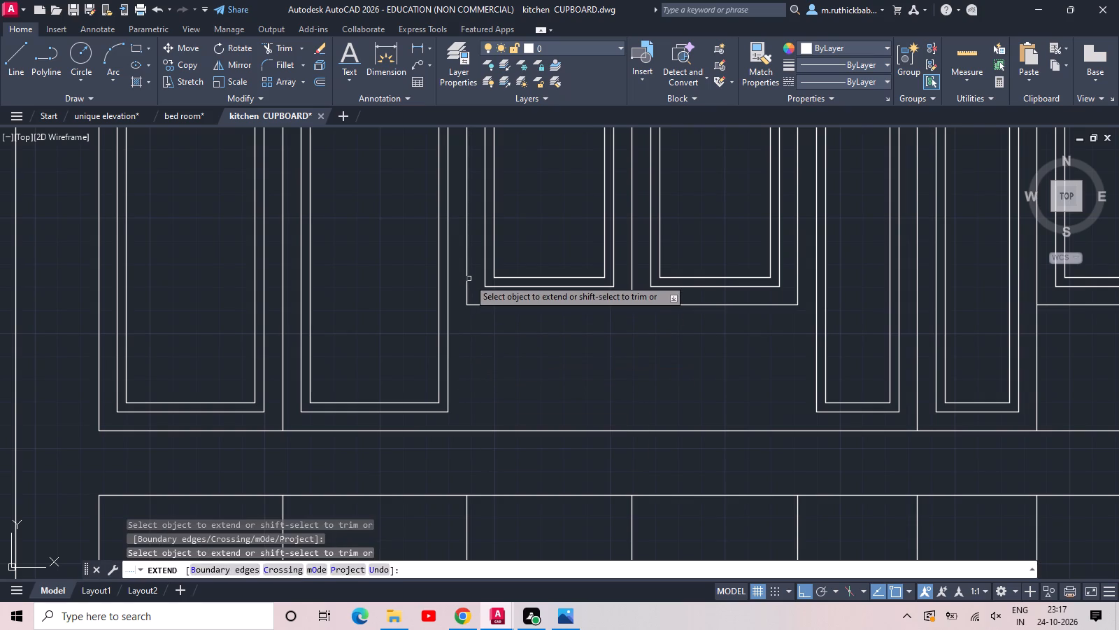
left_click(466, 287)
scroll(582, 349, "down", 2)
middle_click_drag(684, 358, 592, 384)
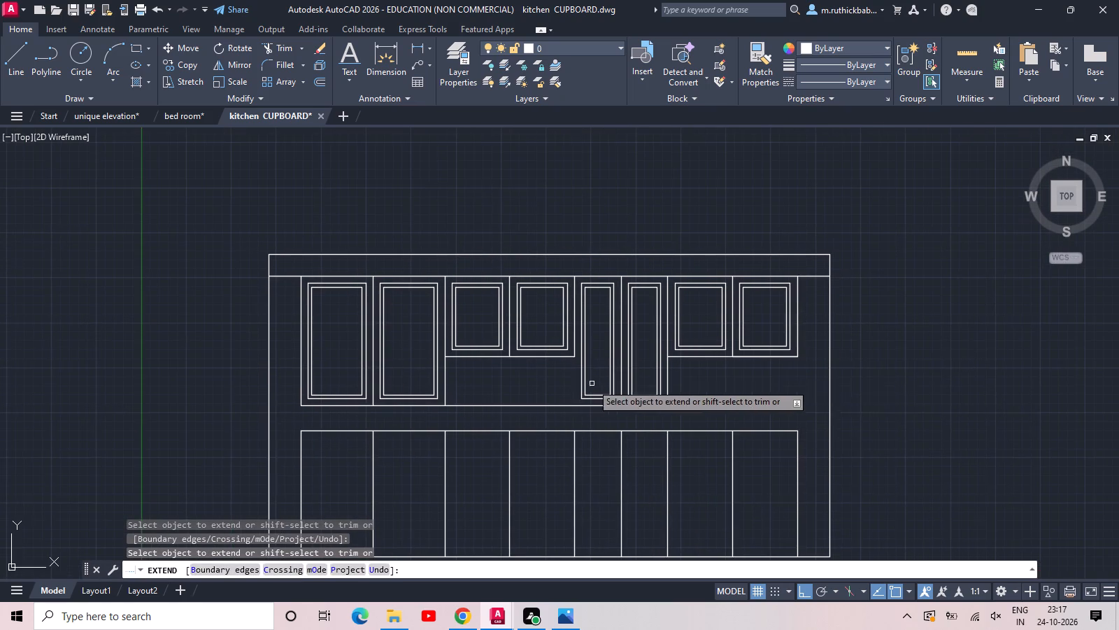
key("Escape")
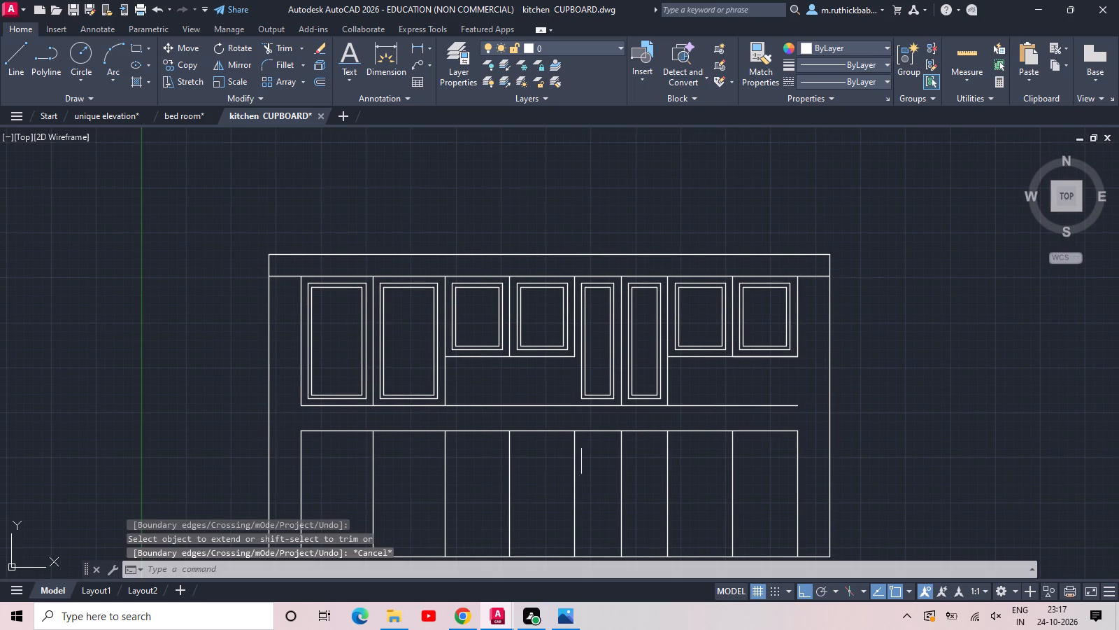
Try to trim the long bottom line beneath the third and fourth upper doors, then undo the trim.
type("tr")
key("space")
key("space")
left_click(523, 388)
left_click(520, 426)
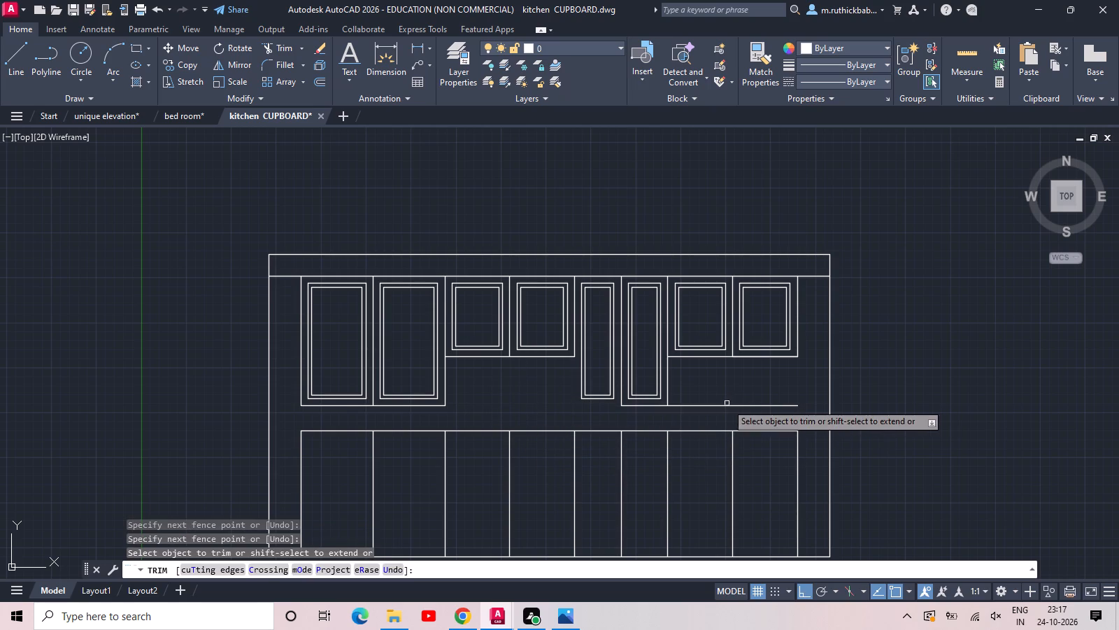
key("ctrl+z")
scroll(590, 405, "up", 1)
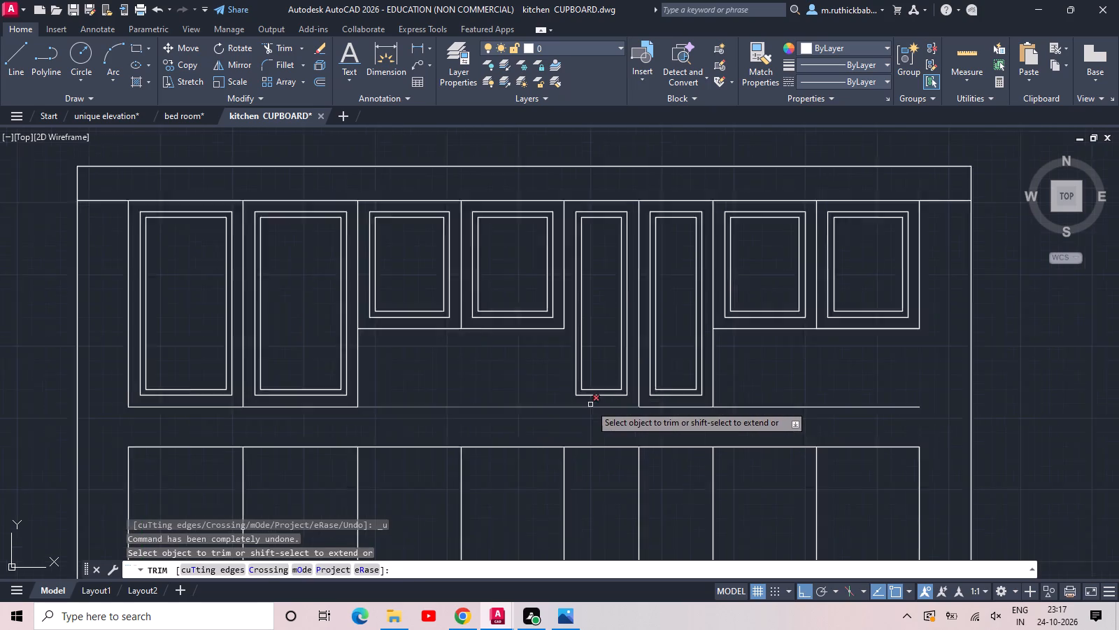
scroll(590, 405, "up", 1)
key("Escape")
Extend the divider between the fourth and fifth upper doors down to the long bottom line.
type("ex")
key("space")
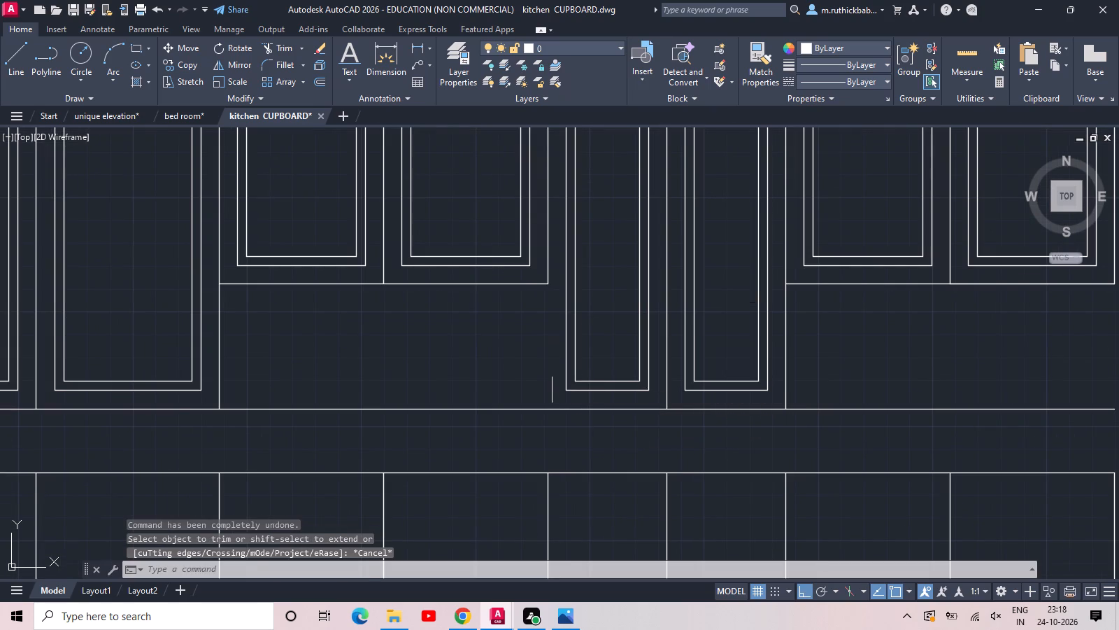
left_click(547, 260)
key("Escape")
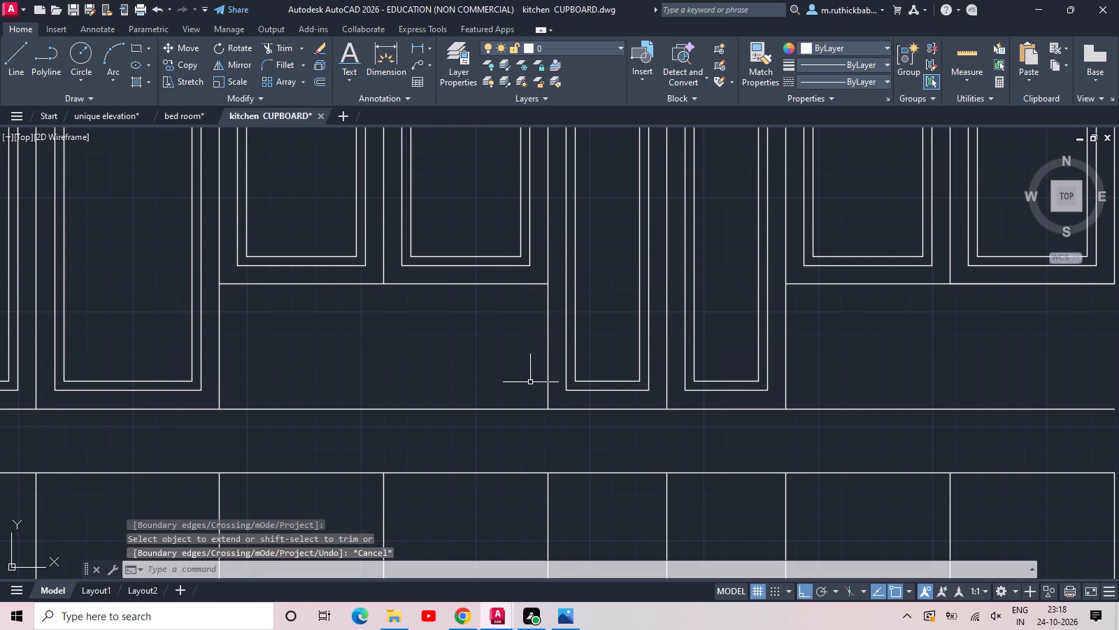
Trim away the long bottom line beneath the shortened third and fourth doors and beneath the seventh and eighth doors.
key("t")
type("r")
key("space")
key("space")
left_click(511, 383)
left_click(492, 444)
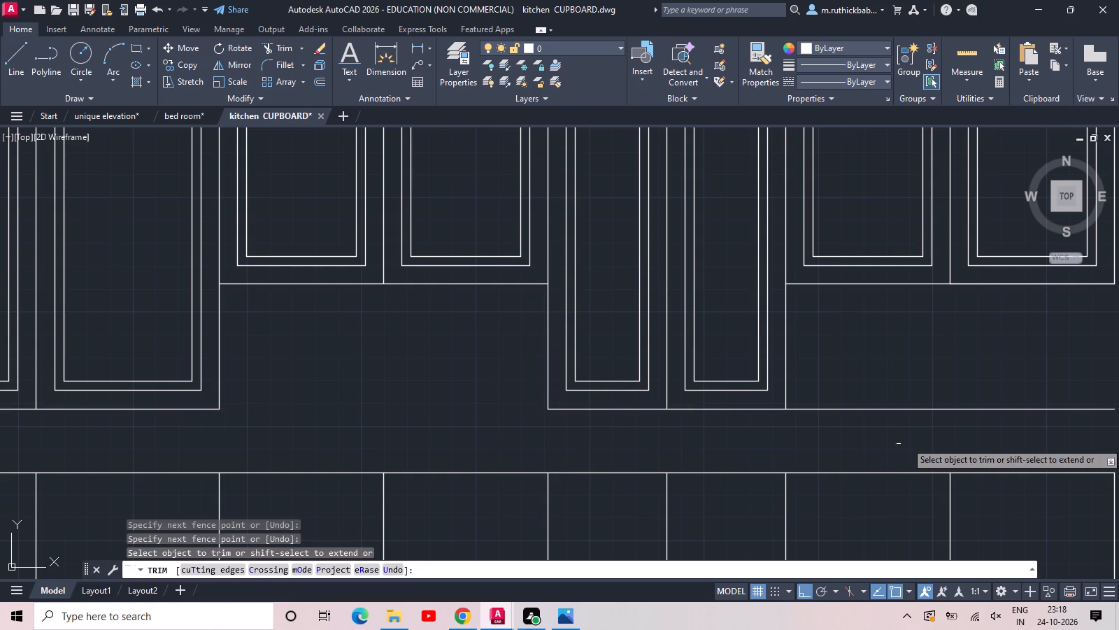
left_click(949, 440)
left_click(934, 391)
scroll(934, 392, "down", 2)
key("Escape")
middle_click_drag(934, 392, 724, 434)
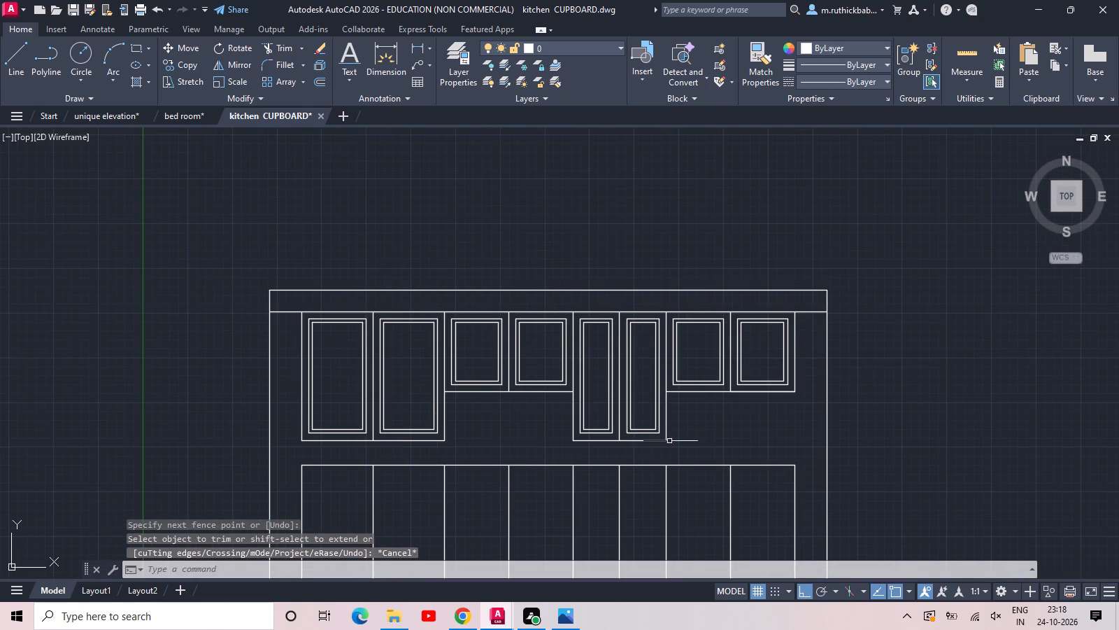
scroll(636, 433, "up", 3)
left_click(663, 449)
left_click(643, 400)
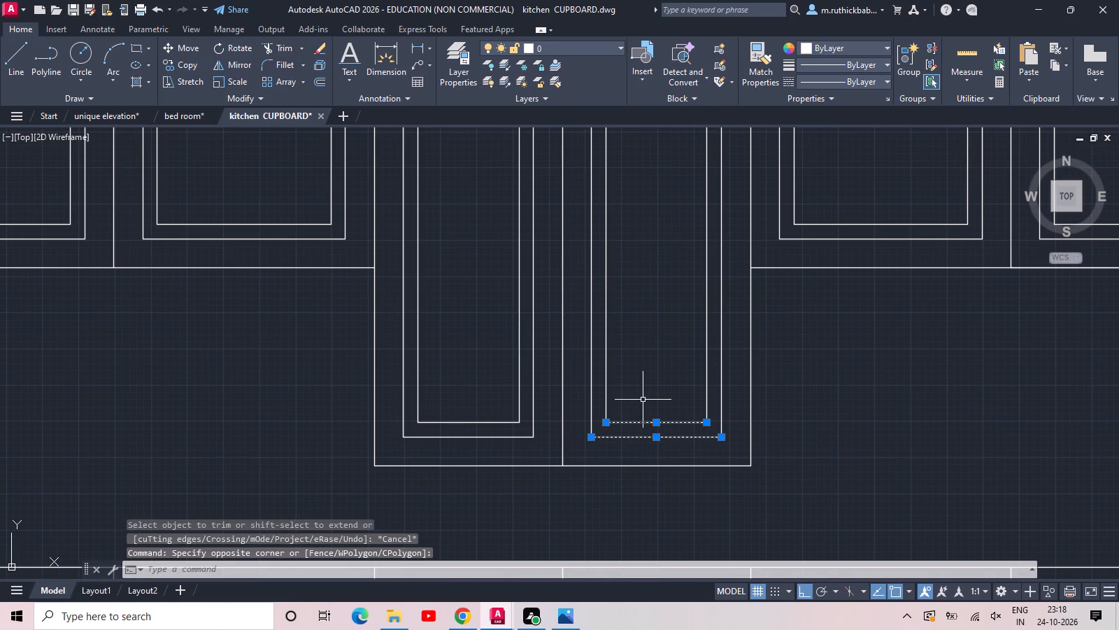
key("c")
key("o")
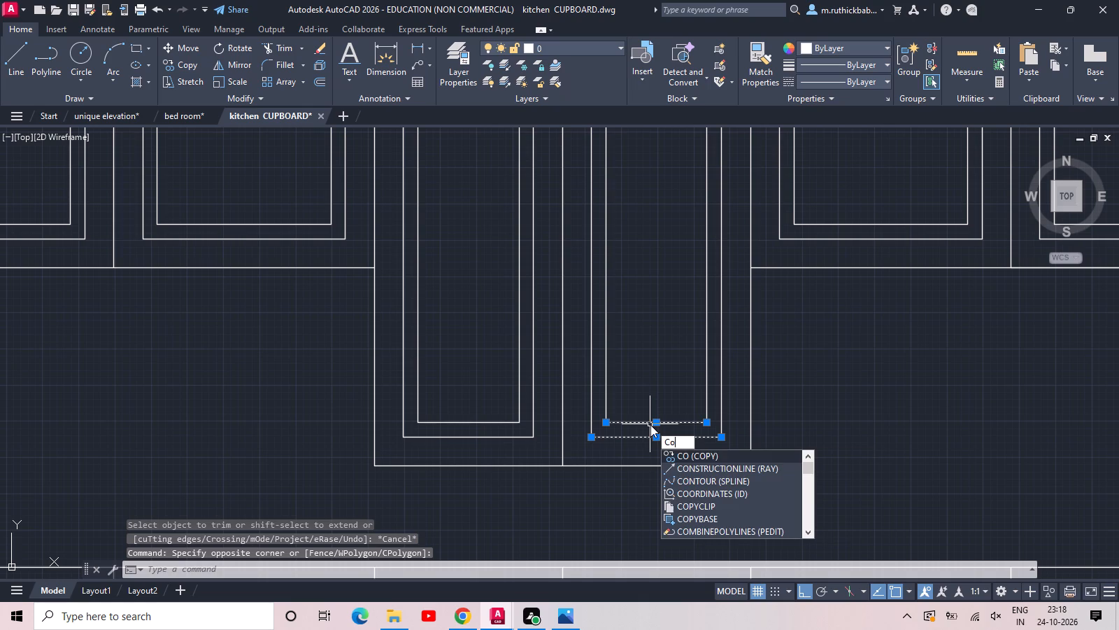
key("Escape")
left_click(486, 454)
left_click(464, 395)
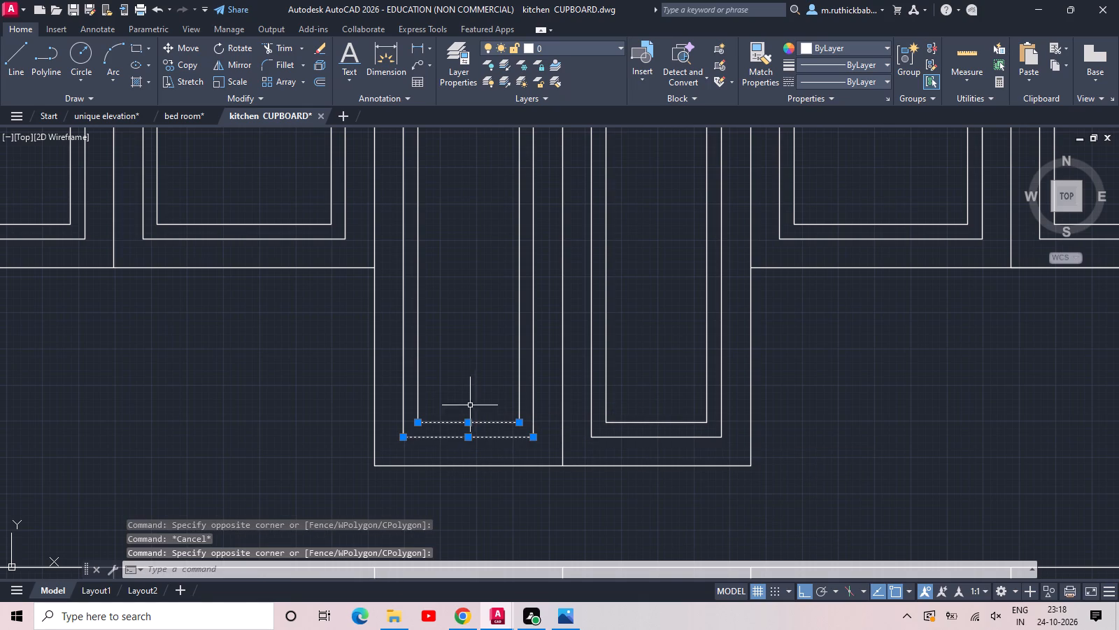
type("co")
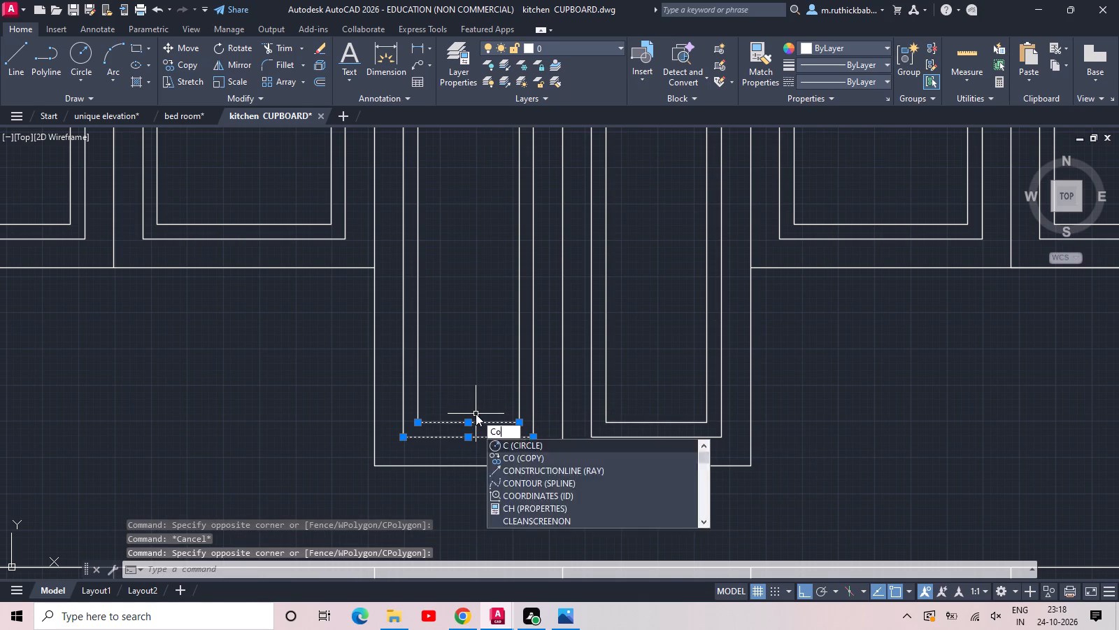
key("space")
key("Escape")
Copy the bottom panel edges of the fifth and sixth upper doors straight up about 1'-3".
key("space")
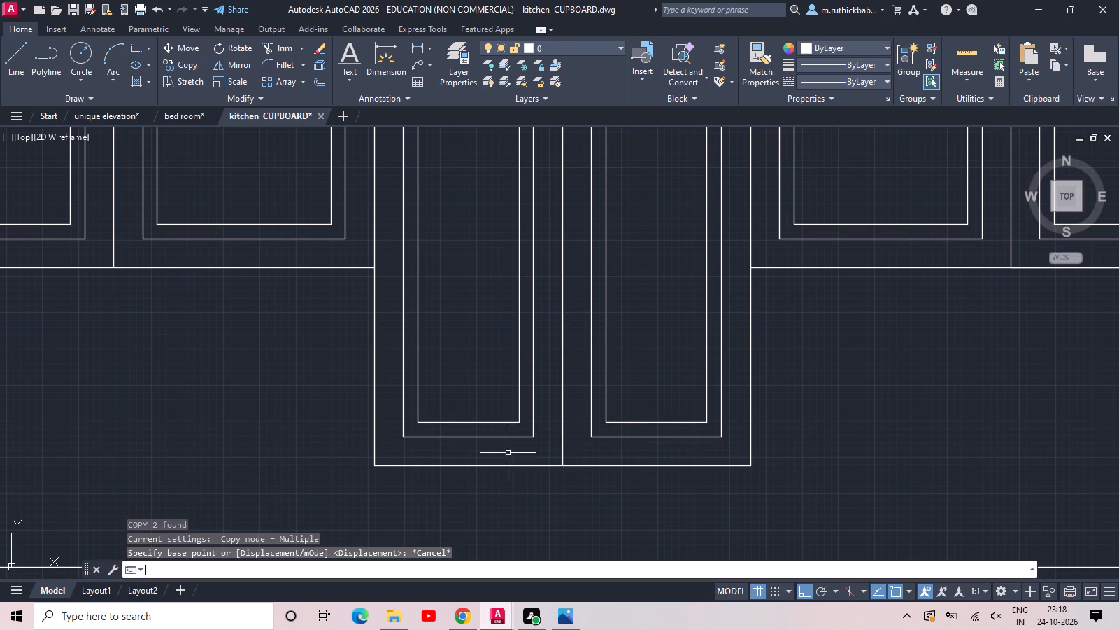
left_click(506, 447)
left_click(478, 405)
left_click(684, 448)
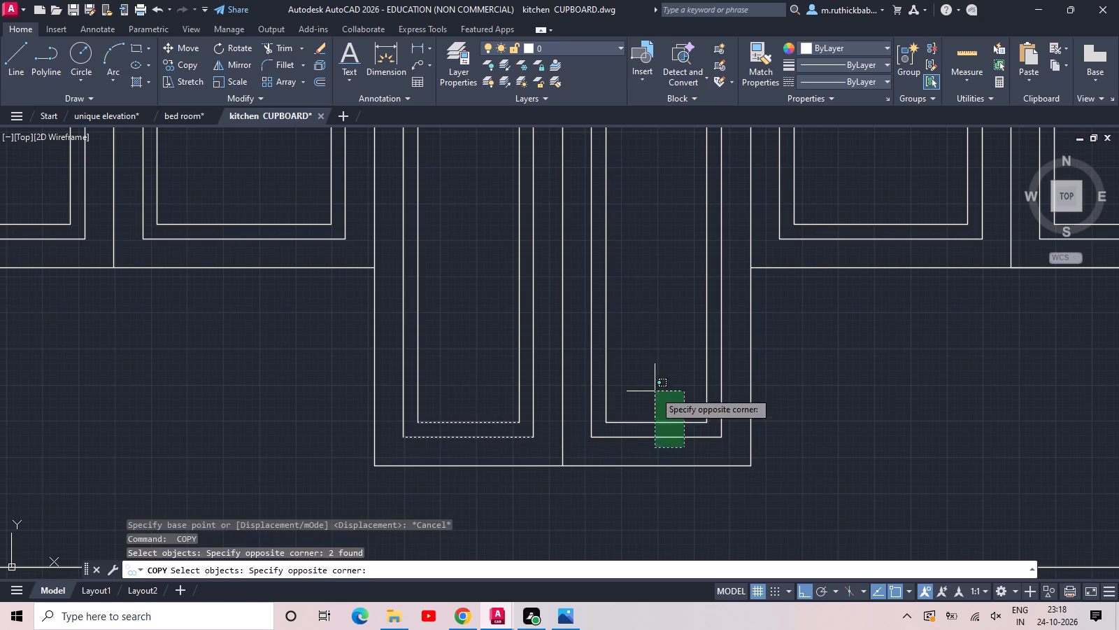
left_click(655, 391)
key("space")
left_click(563, 465)
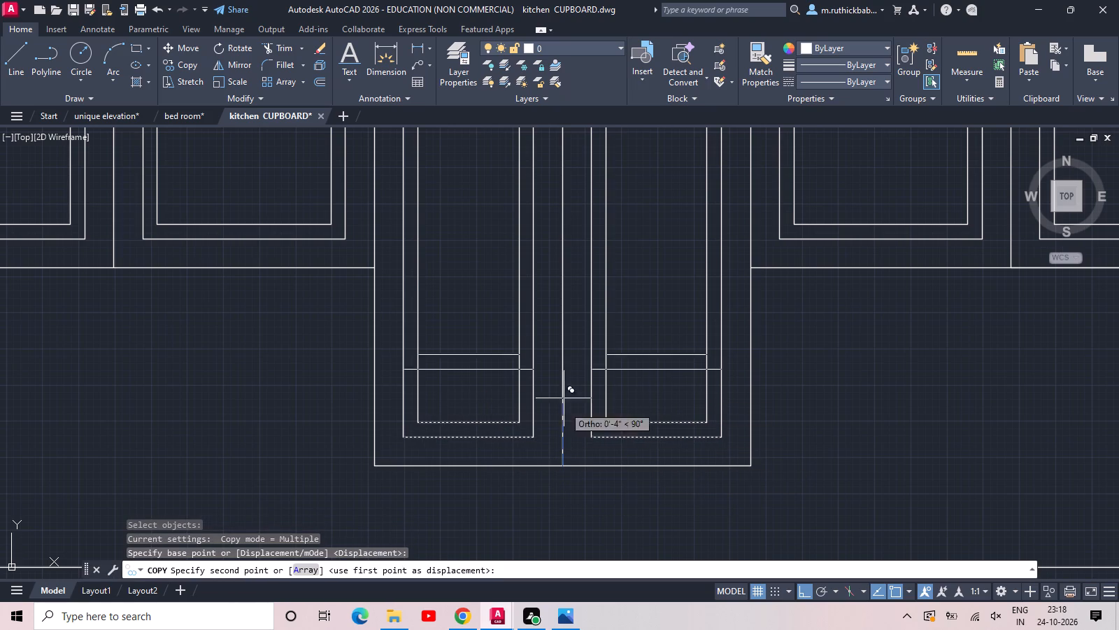
middle_click_drag(564, 317, 573, 510)
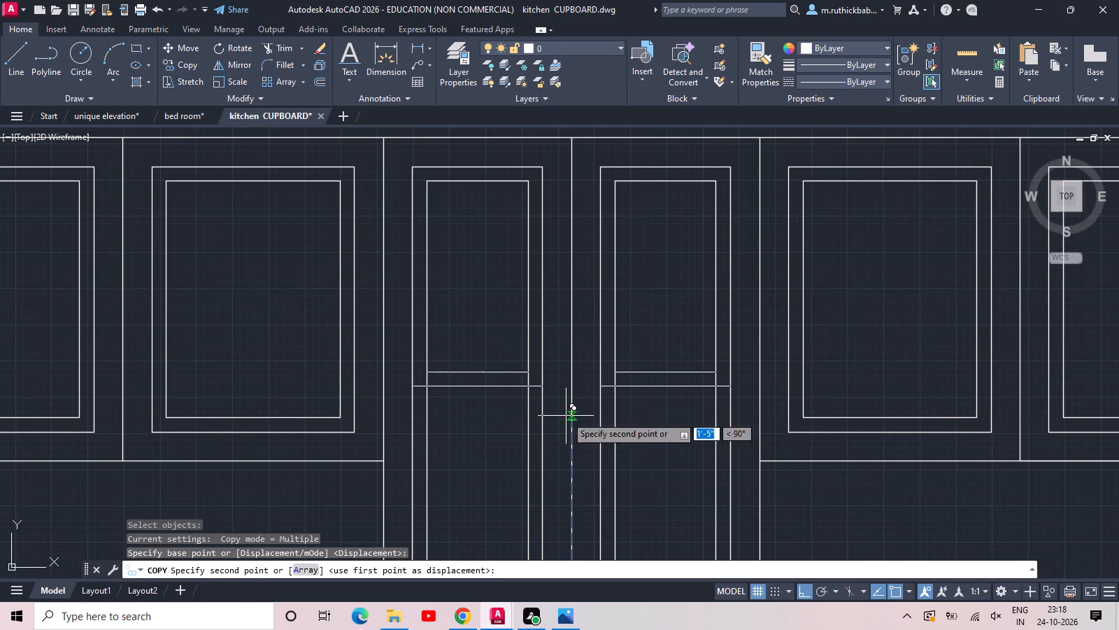
left_click(571, 447)
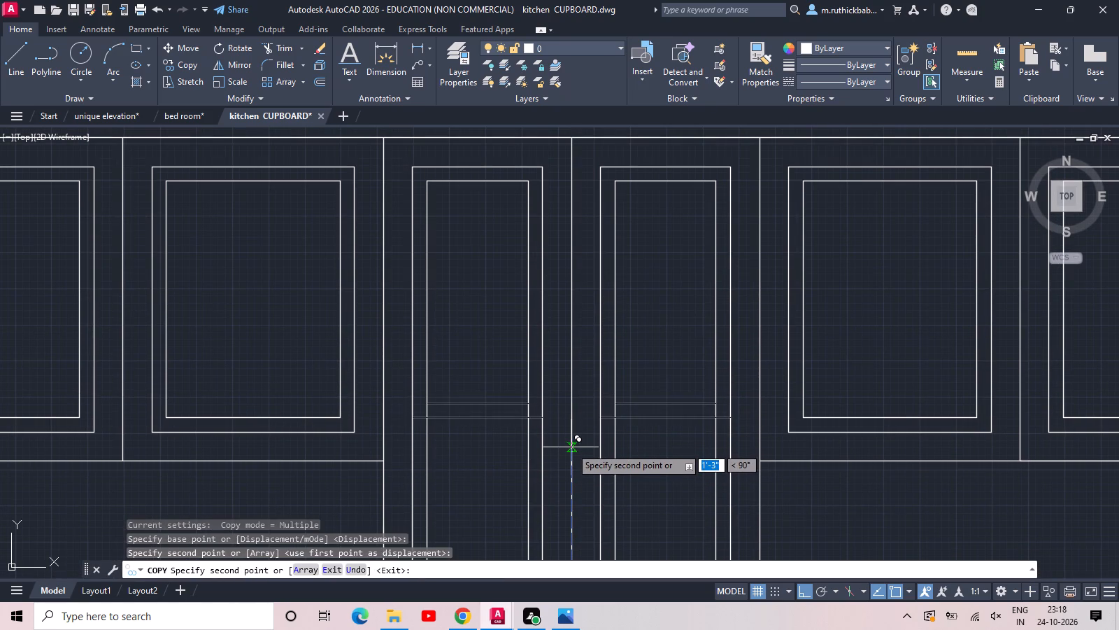
key("Escape")
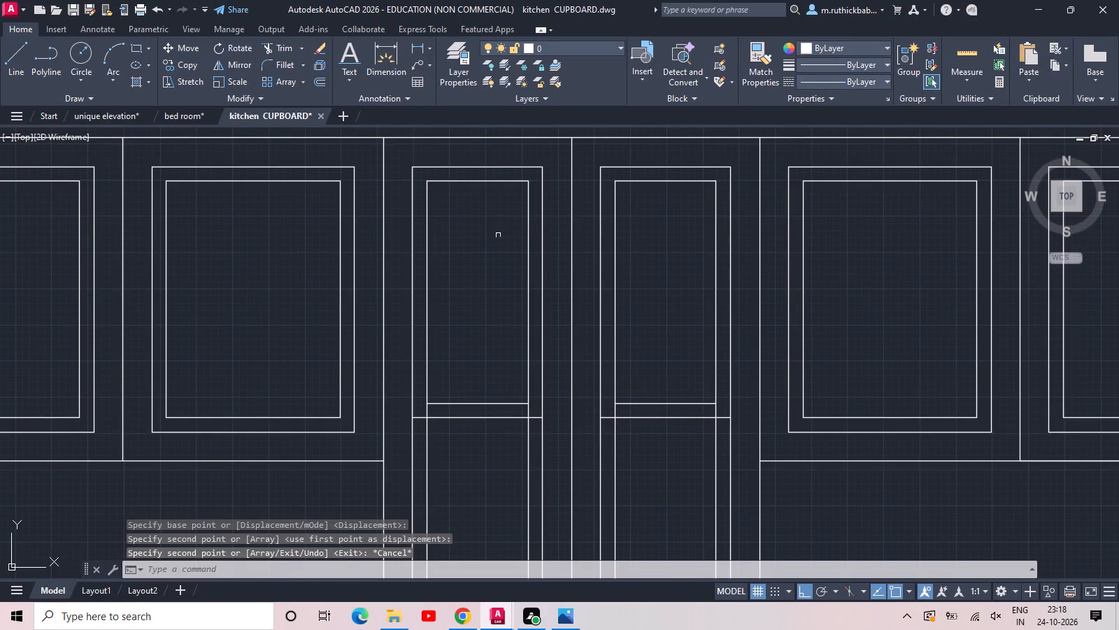
Copy the top panel edges of the fifth and sixth upper doors straight down to just below the copied bottom edges.
left_click_drag(488, 211, 482, 205)
left_click(465, 164)
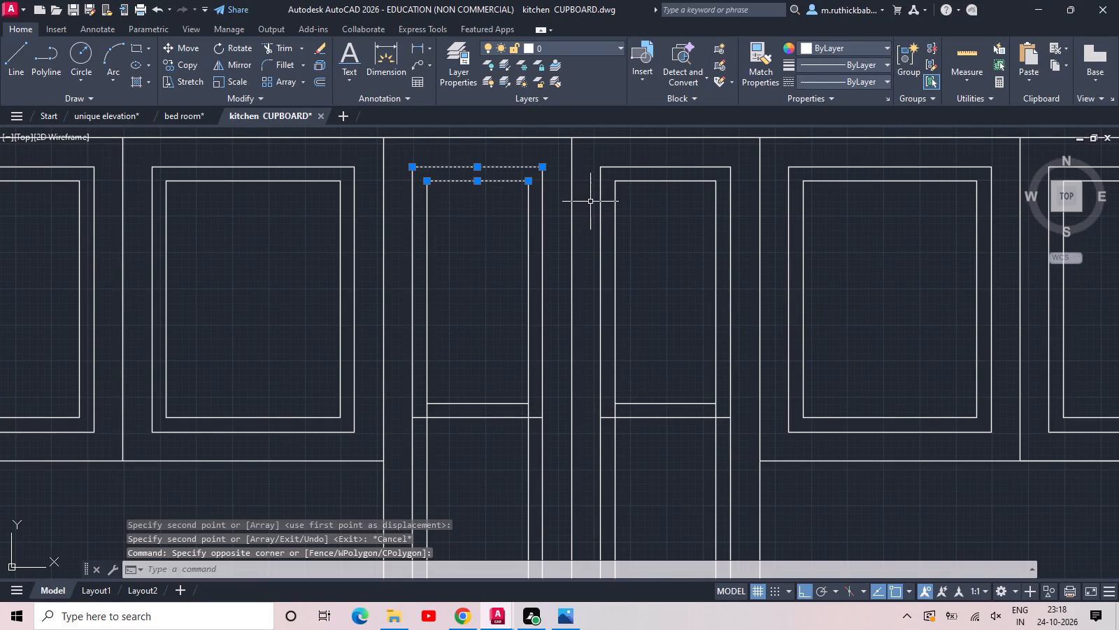
left_click(670, 194)
left_click(625, 155)
key("c")
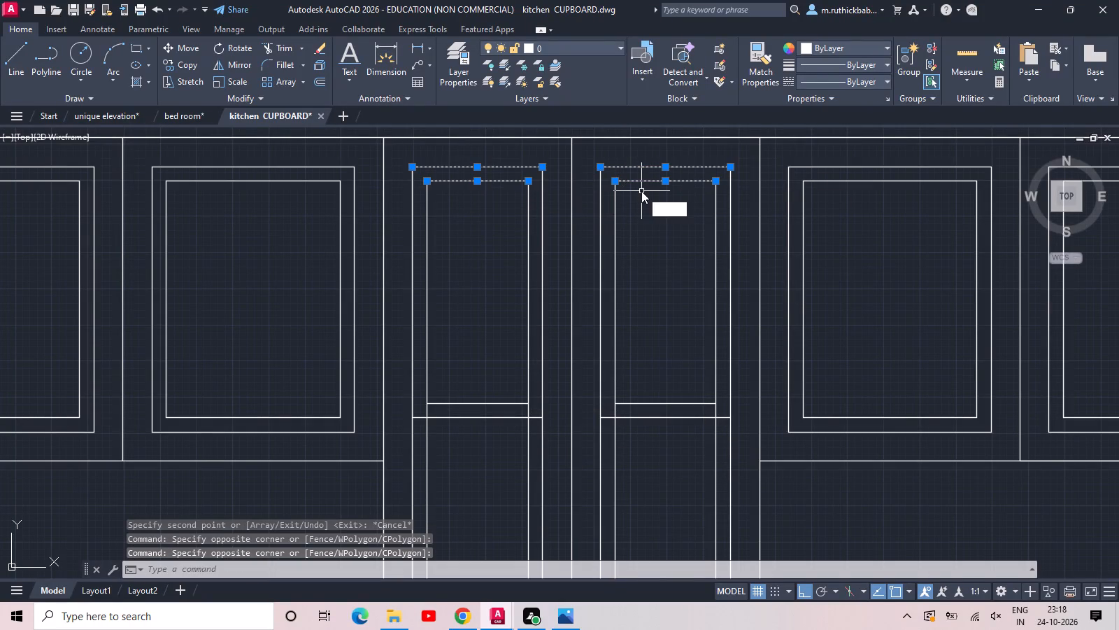
key("o")
key("space")
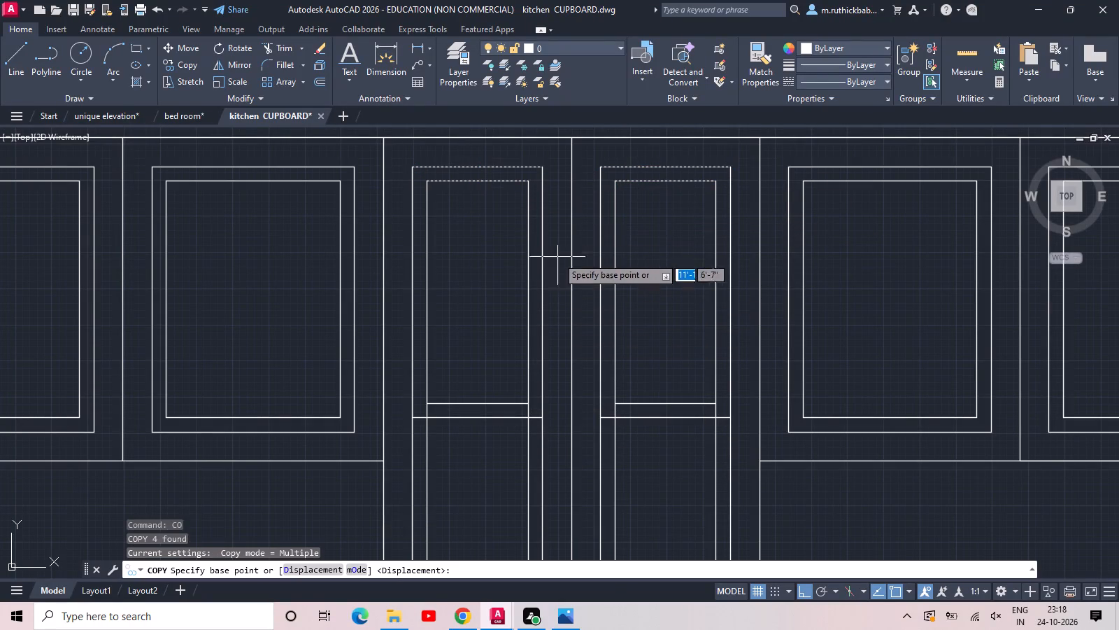
left_click(571, 164)
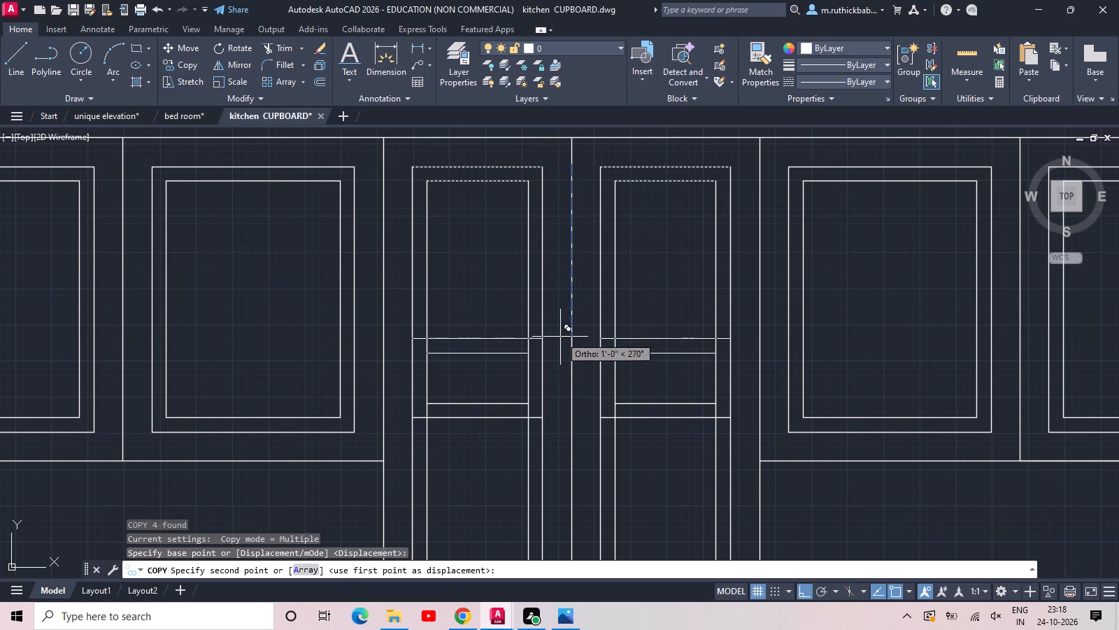
middle_click_drag(560, 337, 564, 202)
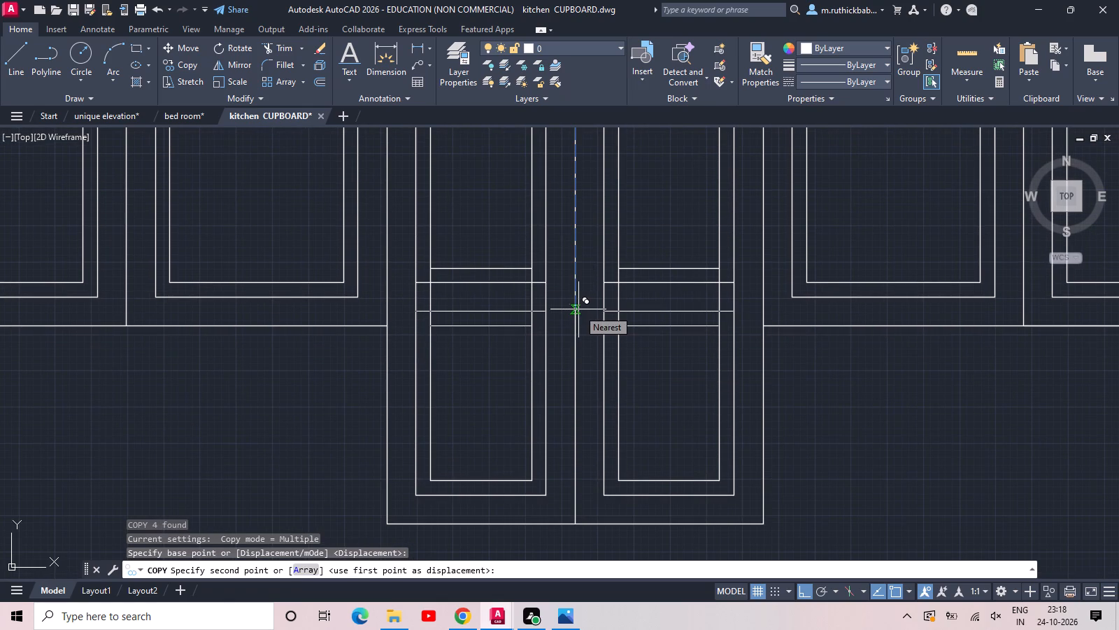
left_click(578, 309)
key("Escape")
Draw a horizontal line across the full width of both narrow doors, between the two sets of copied panel edges.
scroll(547, 323, "up", 1)
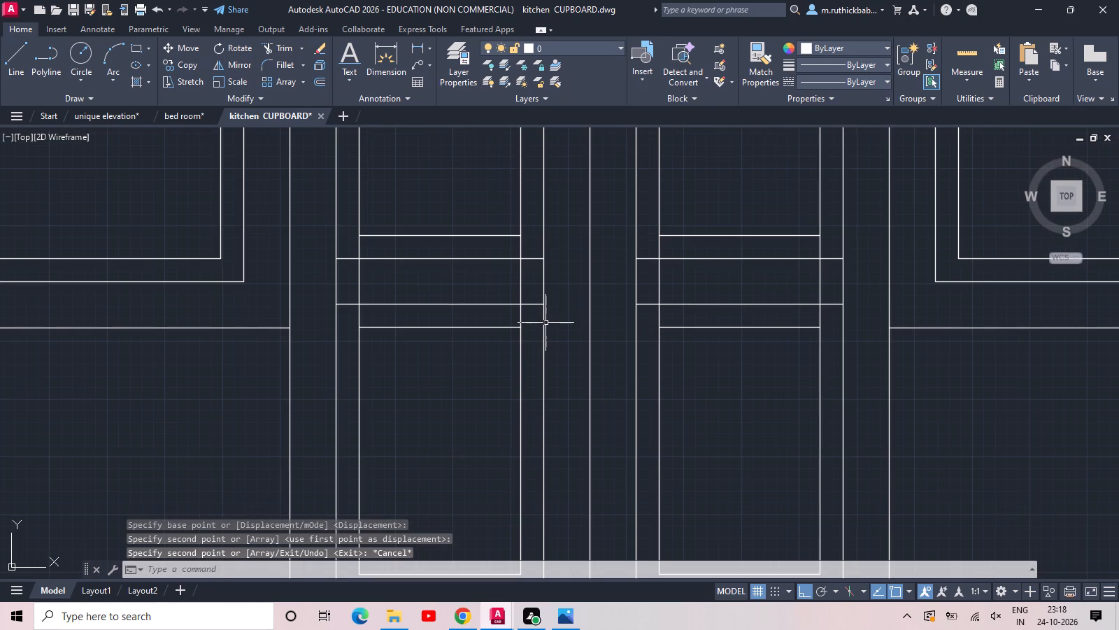
type("l")
key("space")
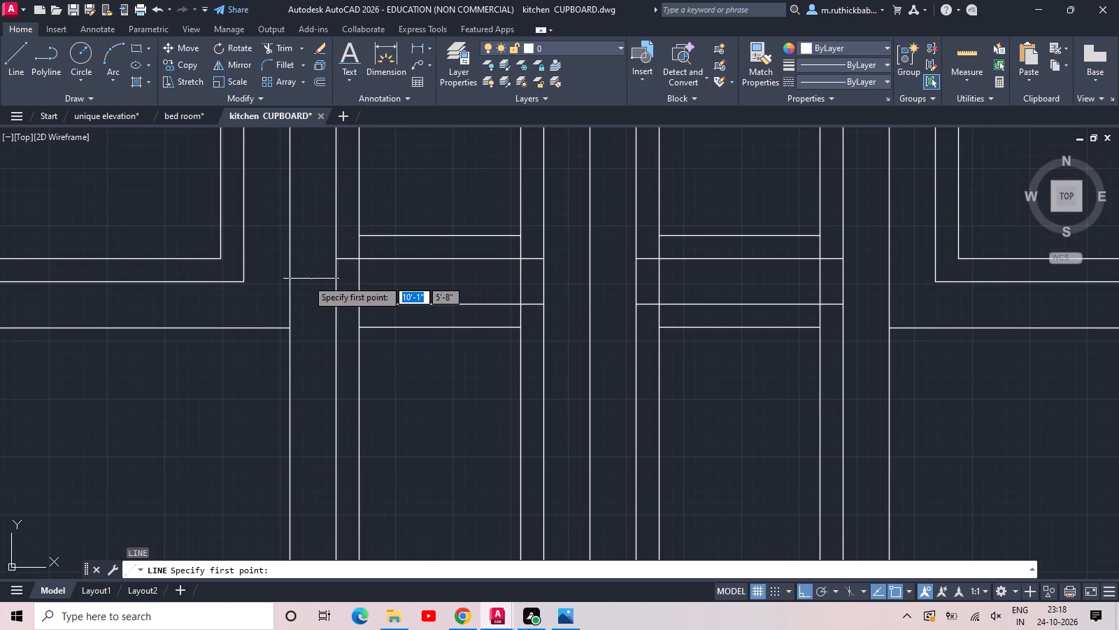
left_click(290, 286)
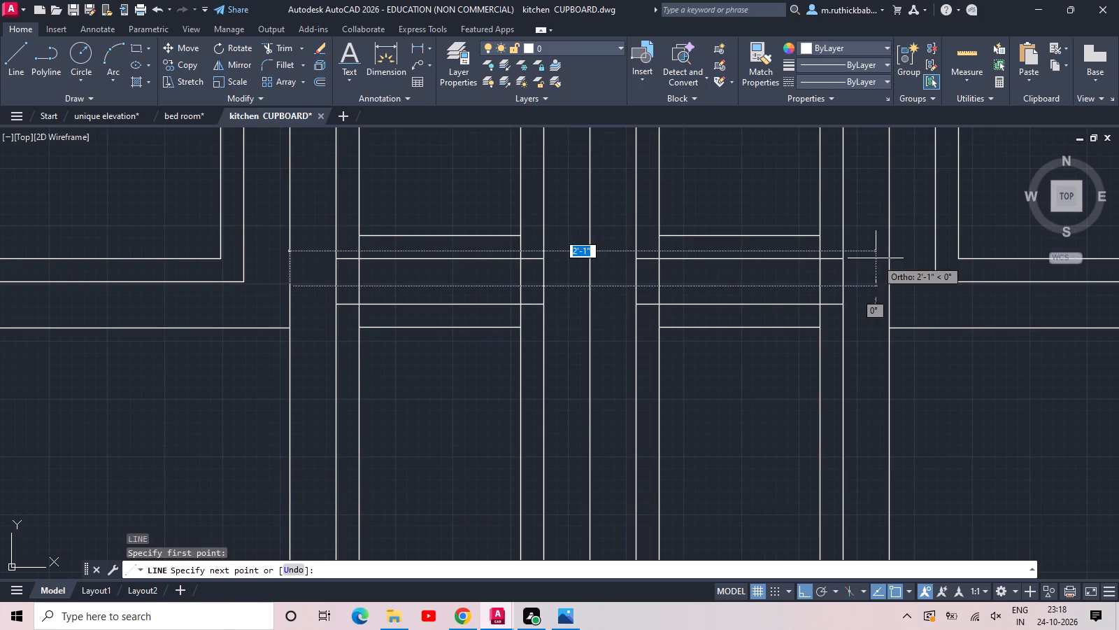
left_click(885, 286)
key("Escape")
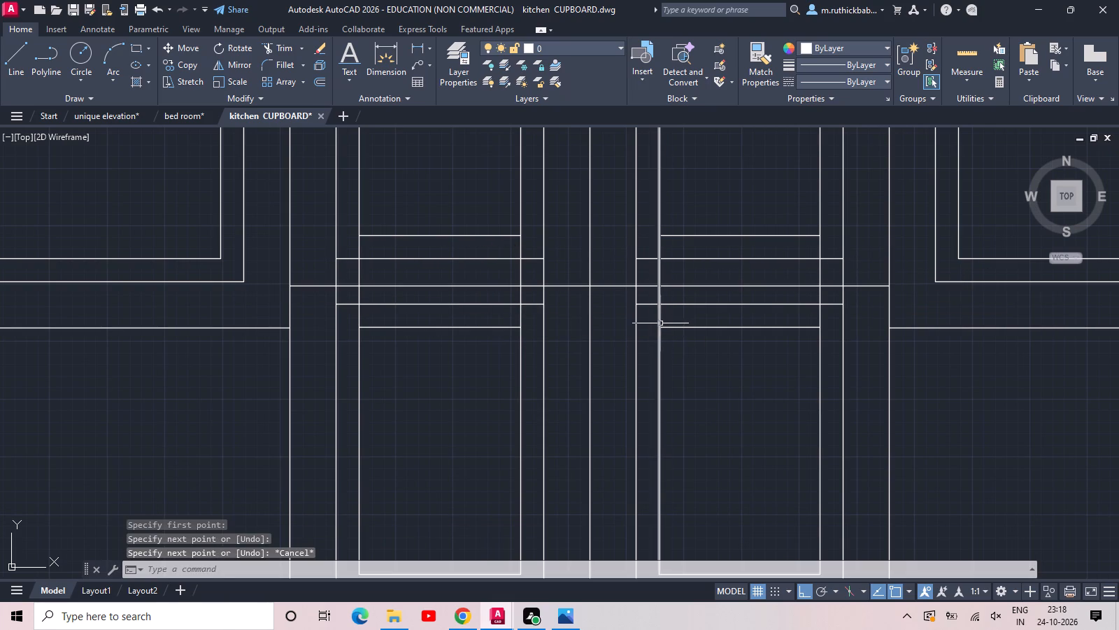
Trim the fifth door's vertical panel lines out of the gap above and below the new horizontal divider.
type("tr")
key("space")
key("space")
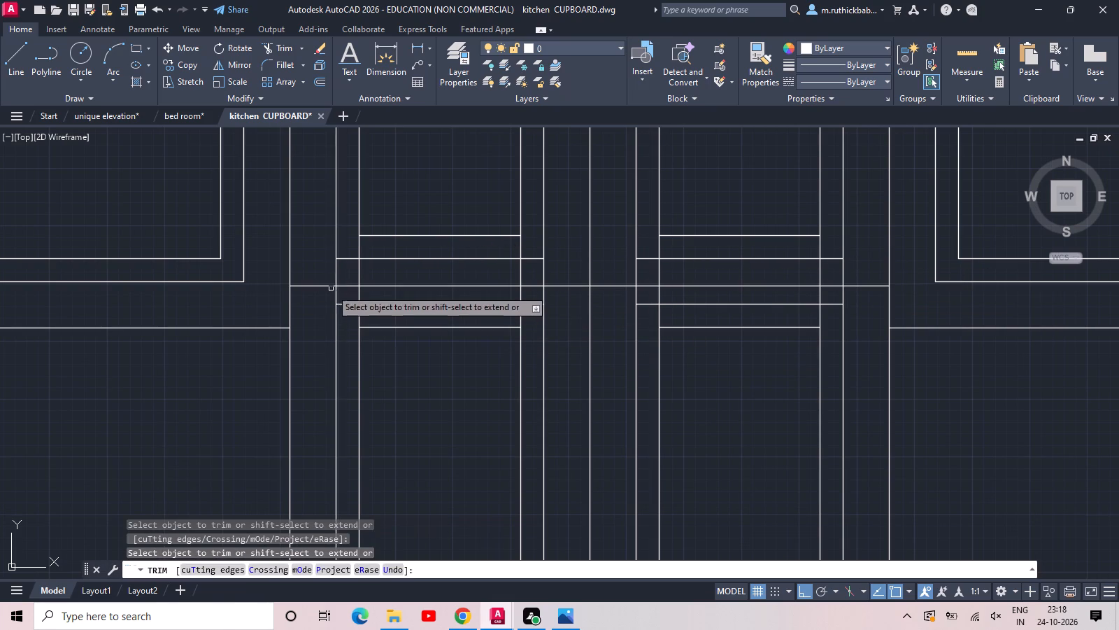
left_click(327, 298)
left_click(592, 292)
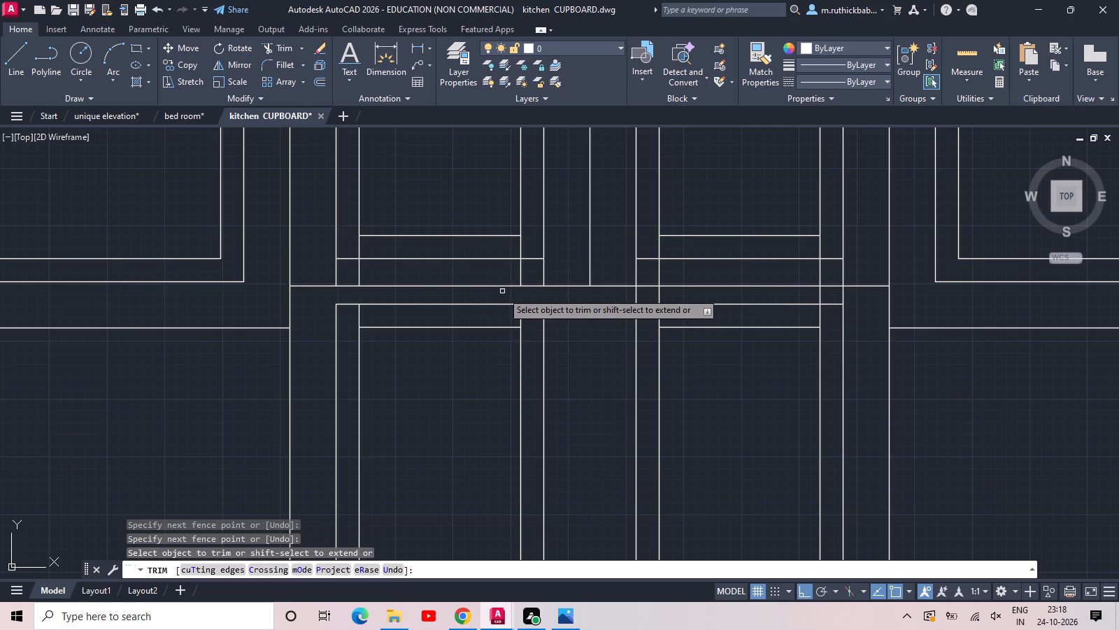
key("ctrl+z")
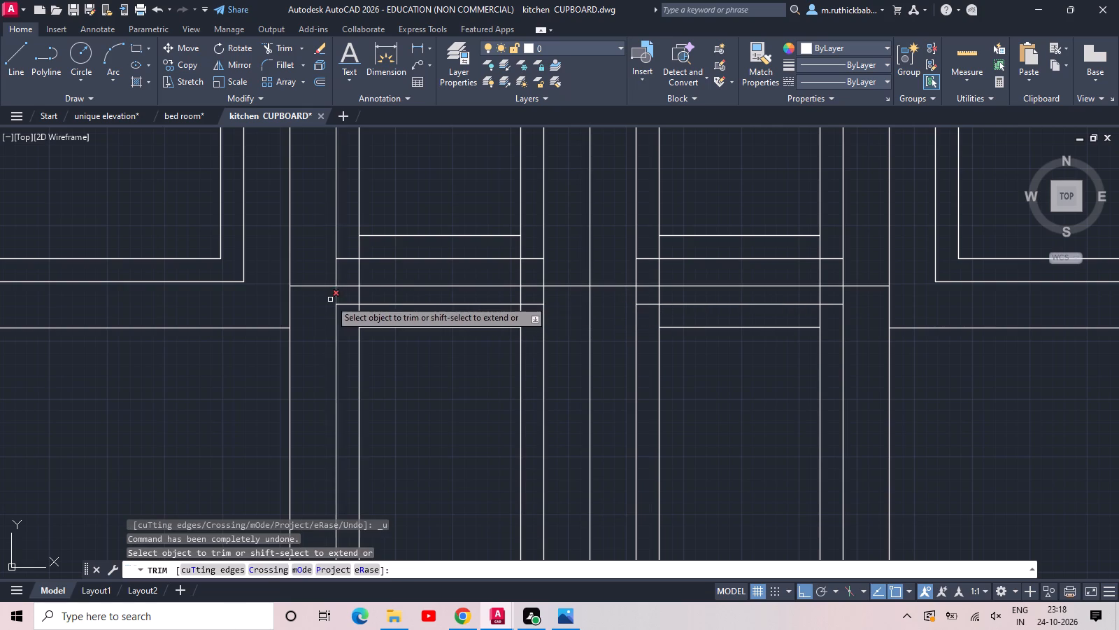
left_click(322, 300)
left_click(561, 294)
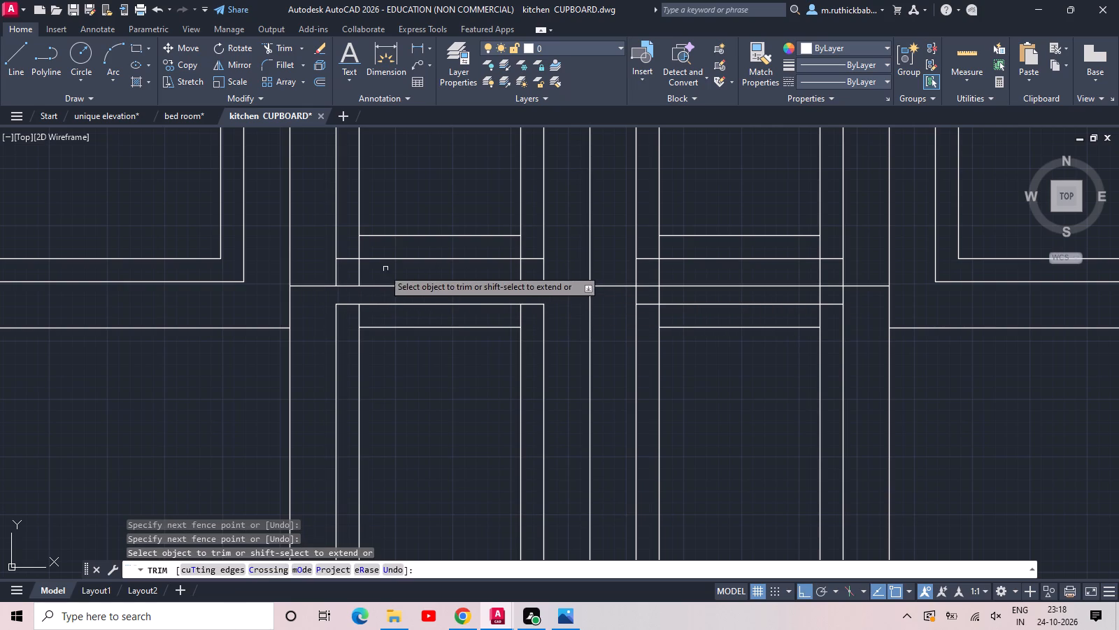
left_click(325, 274)
left_click(573, 268)
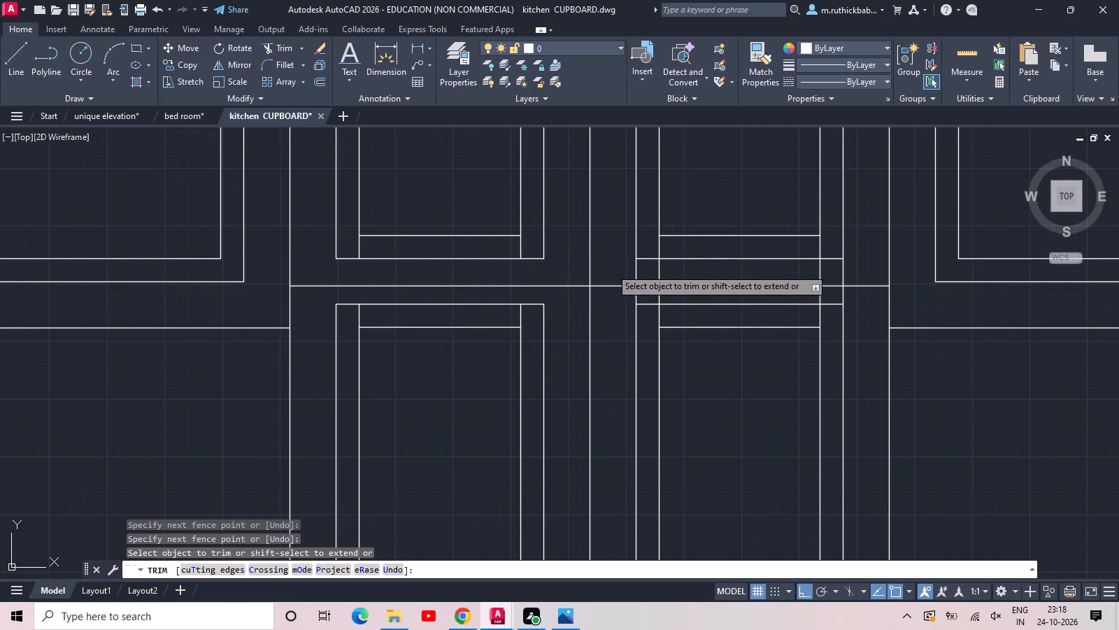
Trim the sixth door's vertical panel lines out of the gap above and below the horizontal divider.
left_click(624, 274)
left_click(860, 274)
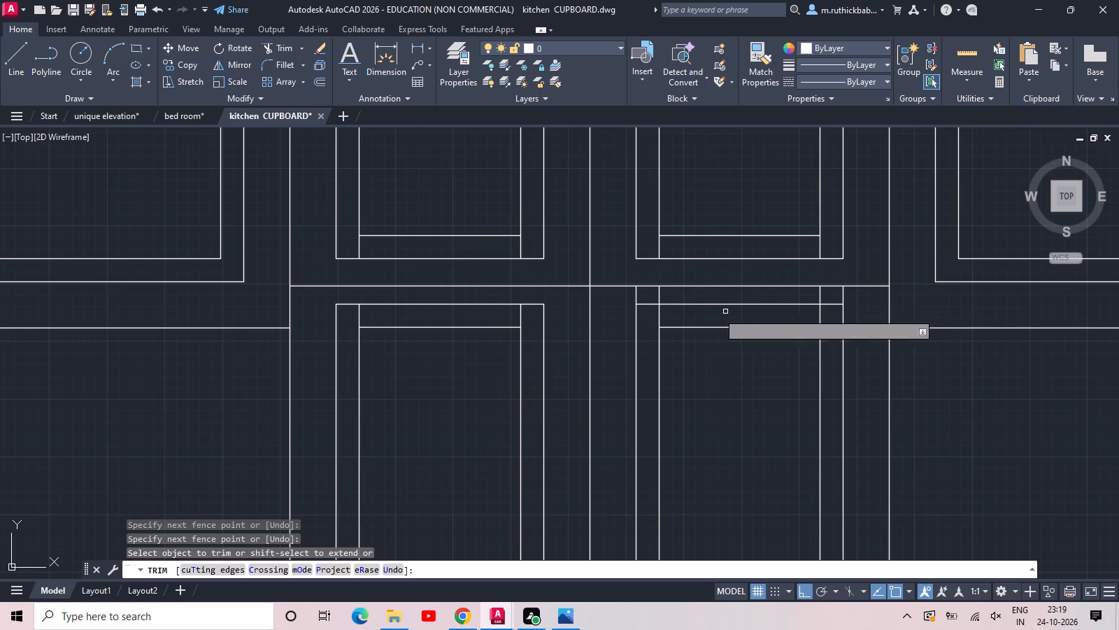
left_click(625, 298)
left_click(859, 295)
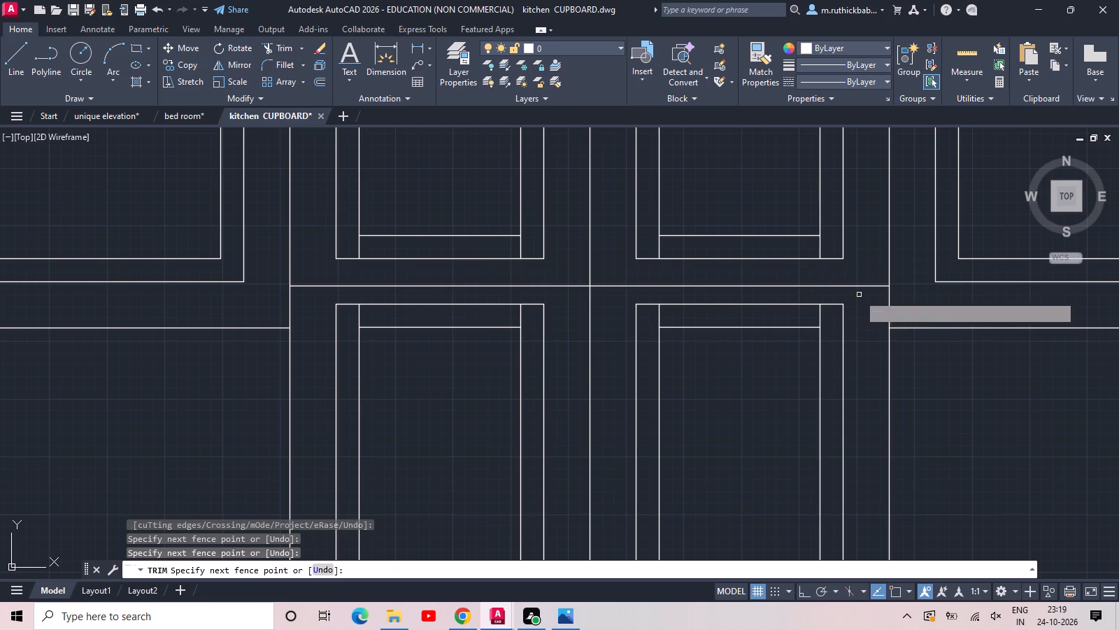
scroll(857, 295, "down", 1)
key("Escape")
scroll(855, 317, "down", 2)
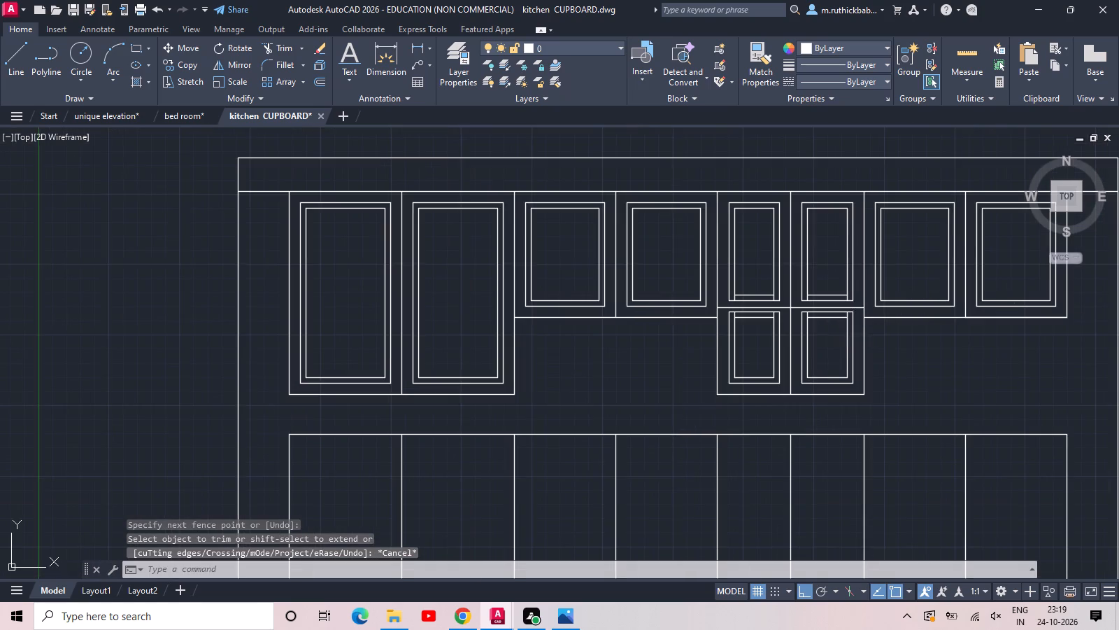
Trim the inner vertical lines projecting above the inner top edge in both lower panels of the narrow doors.
scroll(798, 330, "up", 2)
scroll(720, 319, "up", 2)
key("space")
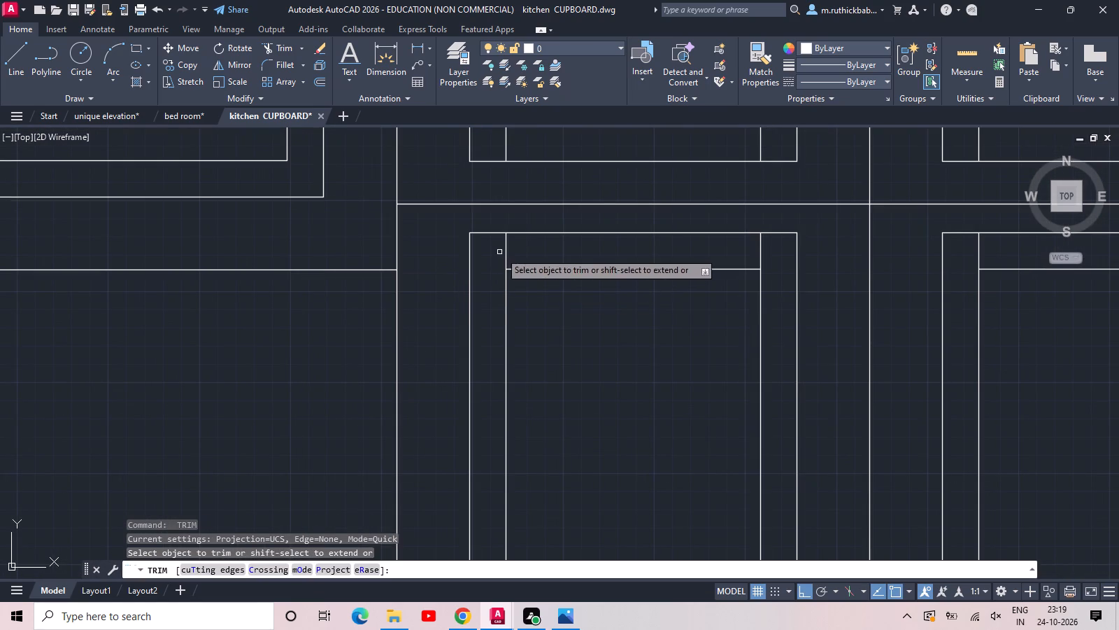
left_click(500, 252)
left_click(781, 254)
scroll(780, 254, "down", 1)
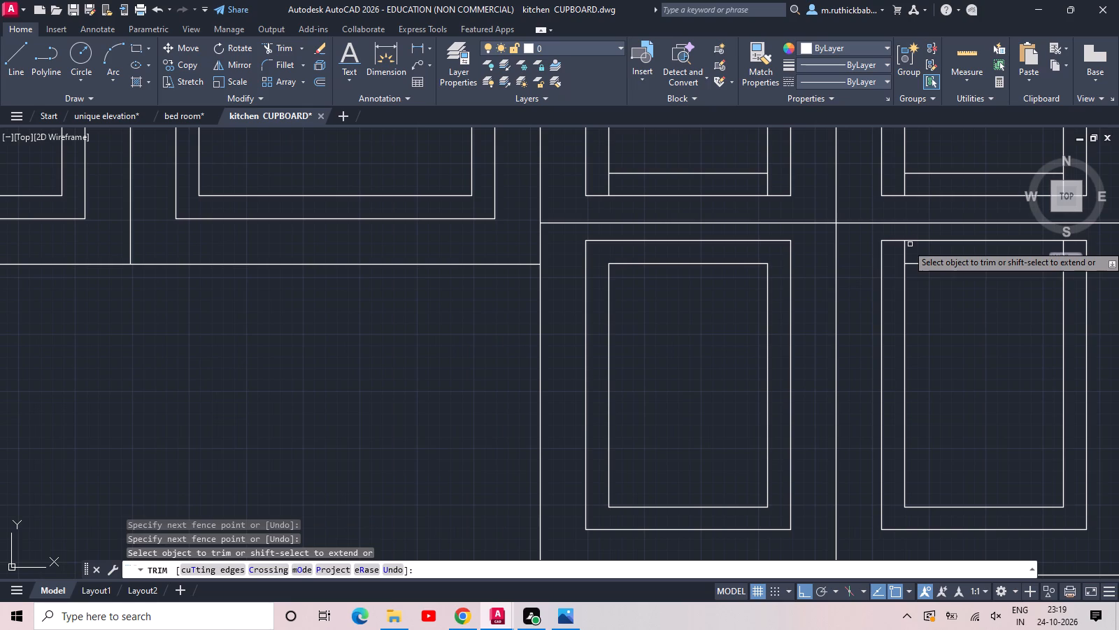
left_click(904, 251)
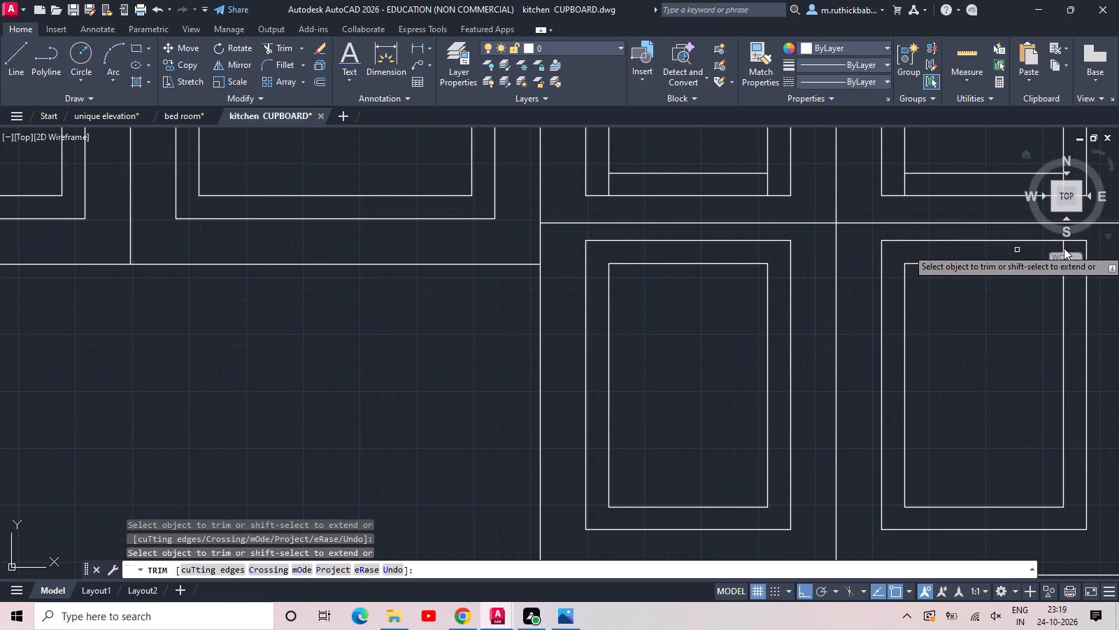
middle_click_drag(1064, 248, 975, 272)
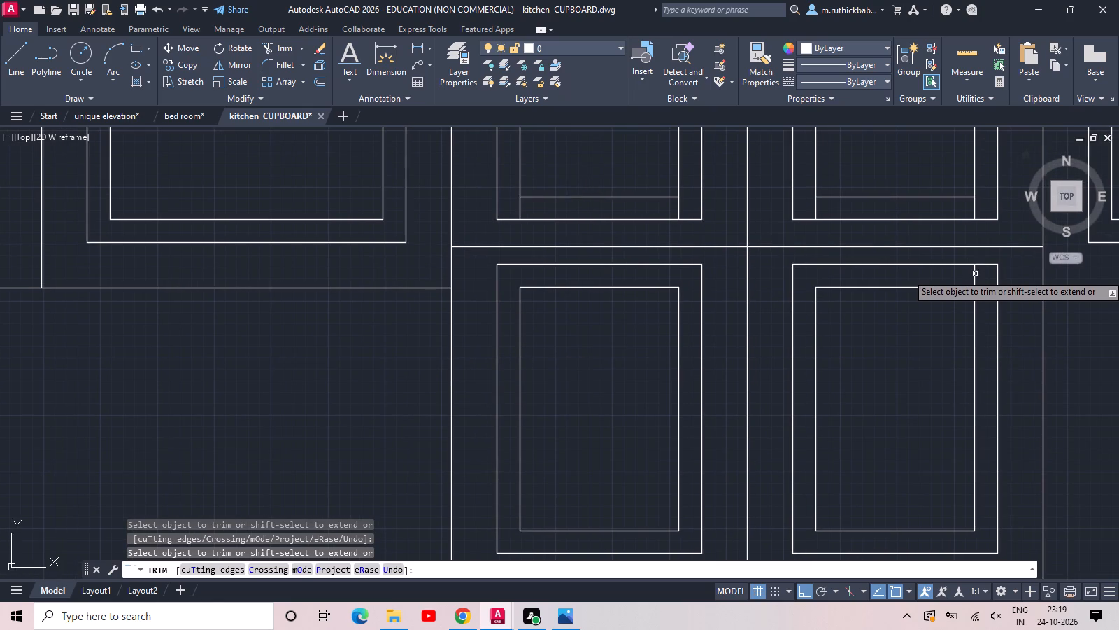
left_click(975, 274)
scroll(975, 274, "down", 3)
key("Escape")
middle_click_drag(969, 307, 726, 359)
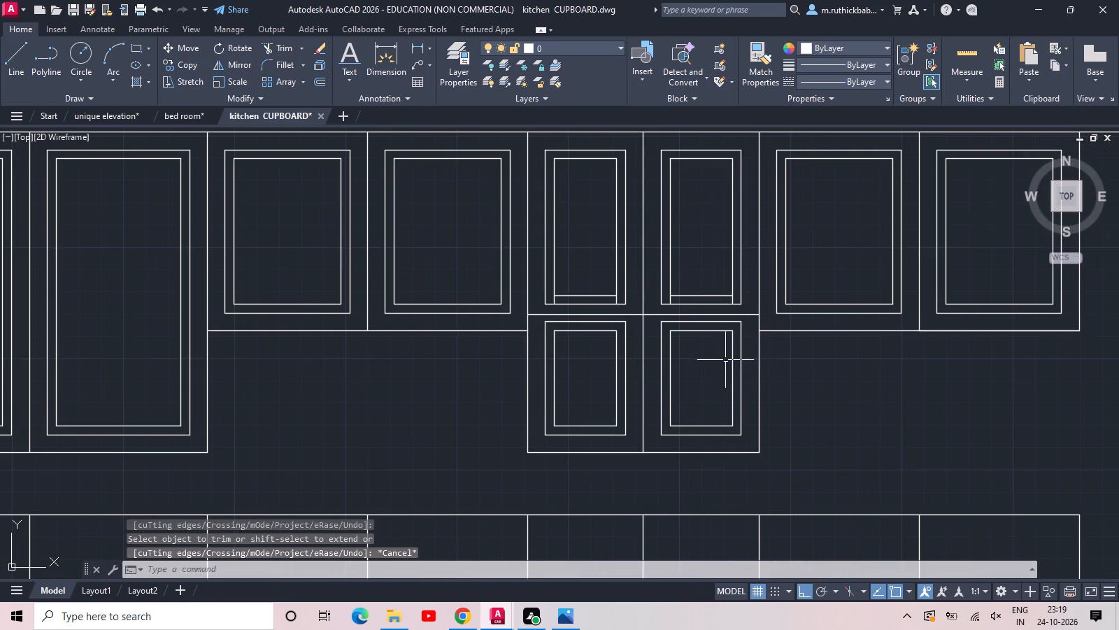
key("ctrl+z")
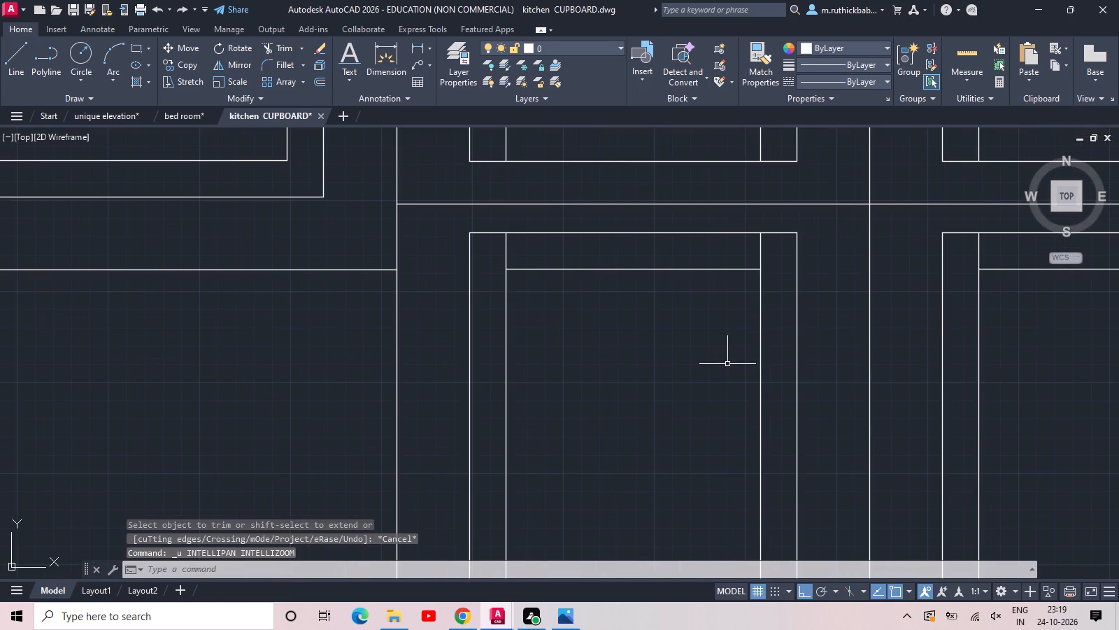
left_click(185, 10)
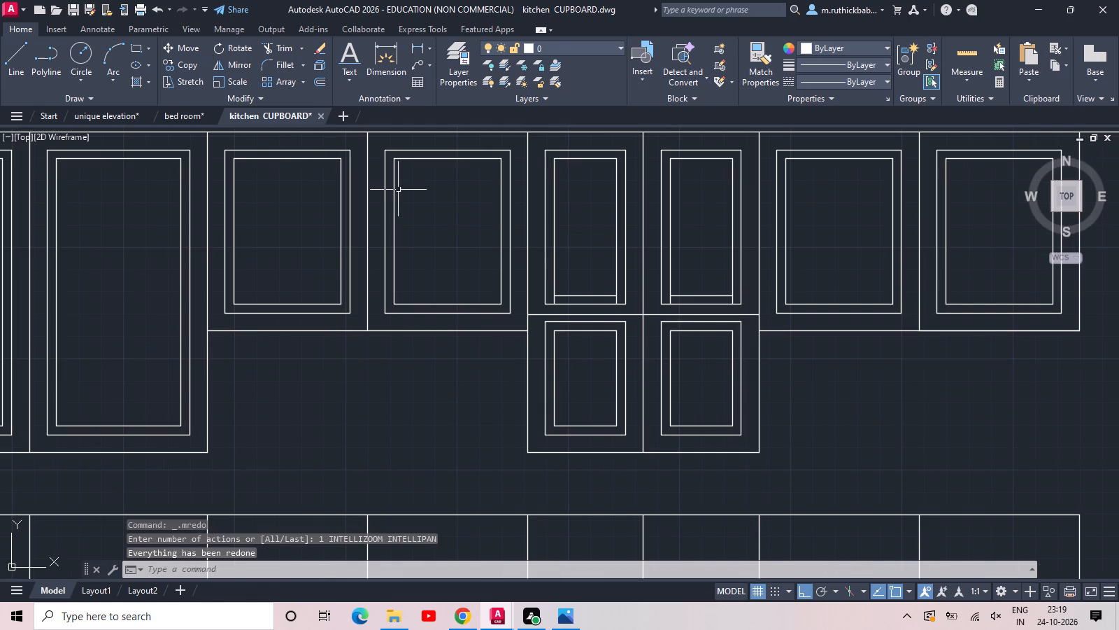
Save the kitchen cupboard drawing.
key("ctrl+s")
key("ctrl+s")
key("ctrl+s")
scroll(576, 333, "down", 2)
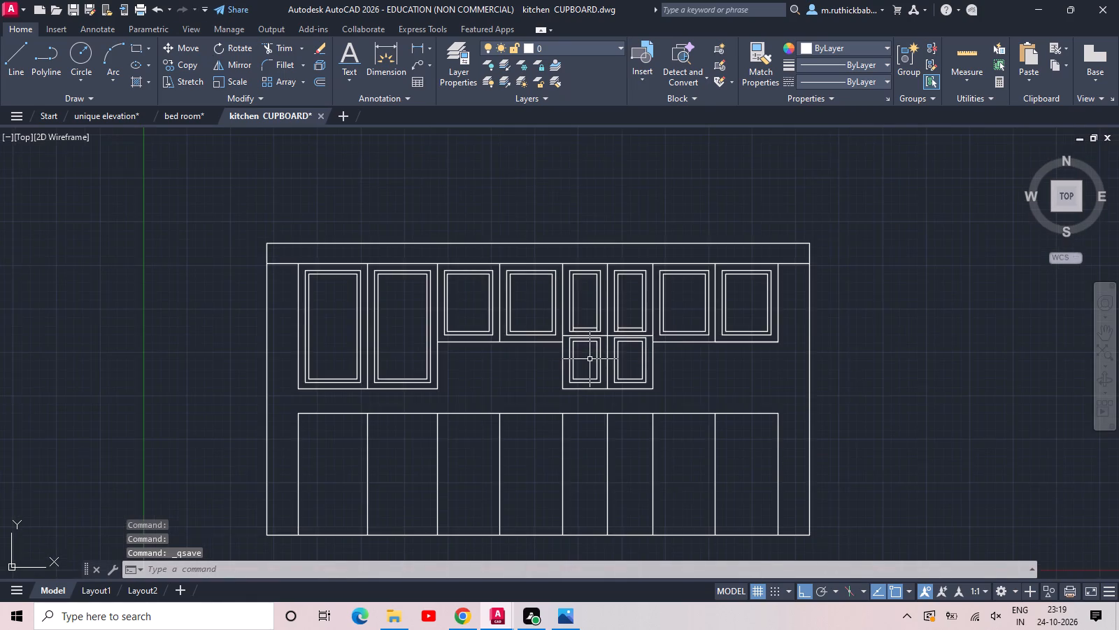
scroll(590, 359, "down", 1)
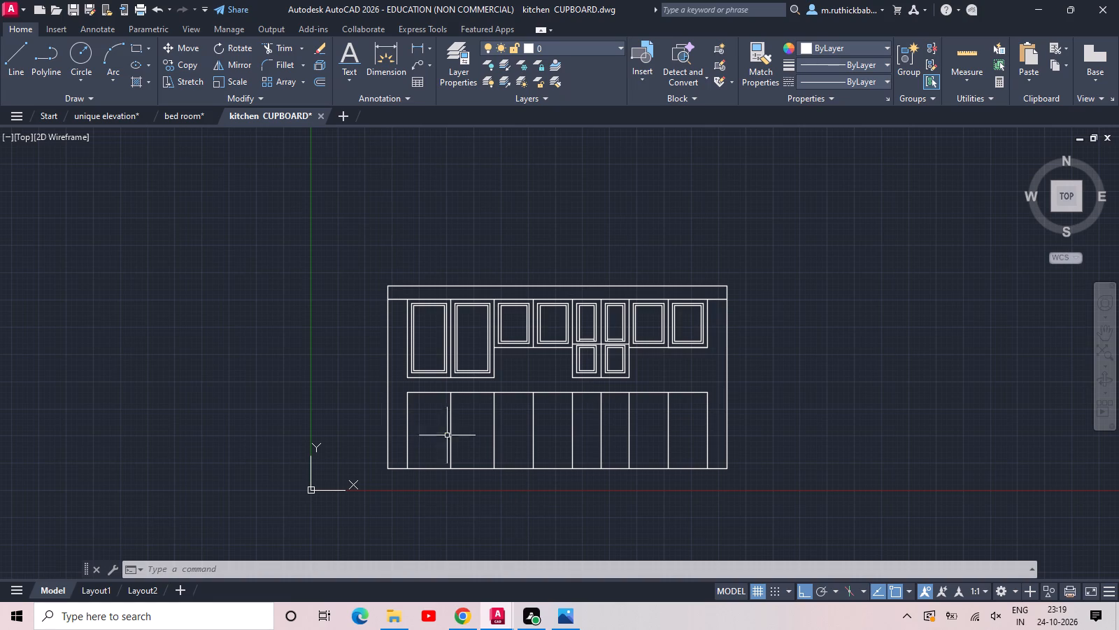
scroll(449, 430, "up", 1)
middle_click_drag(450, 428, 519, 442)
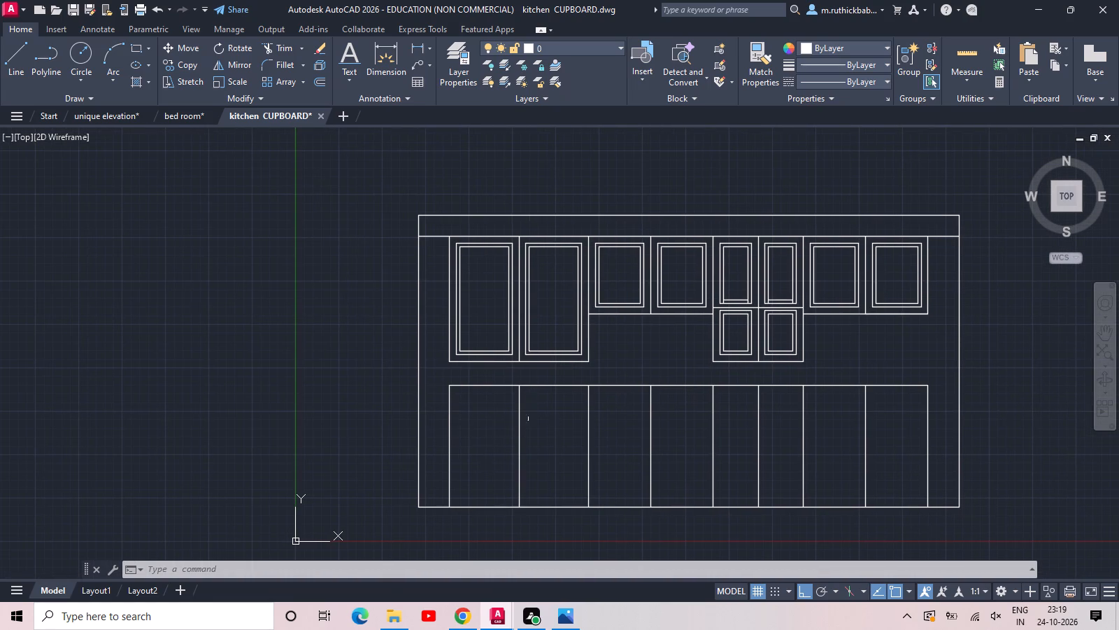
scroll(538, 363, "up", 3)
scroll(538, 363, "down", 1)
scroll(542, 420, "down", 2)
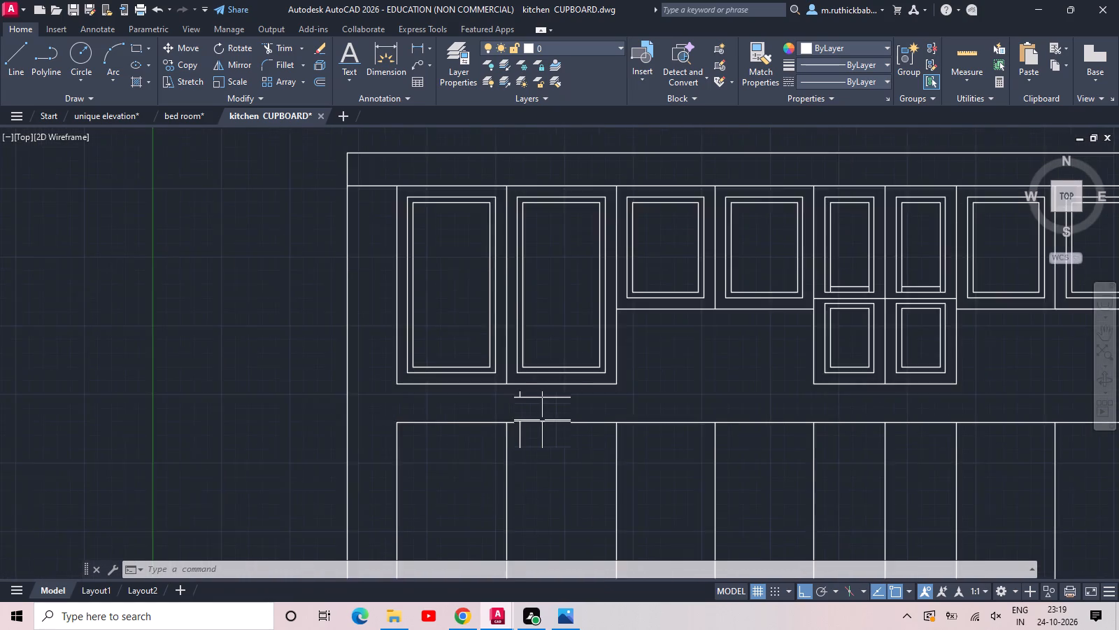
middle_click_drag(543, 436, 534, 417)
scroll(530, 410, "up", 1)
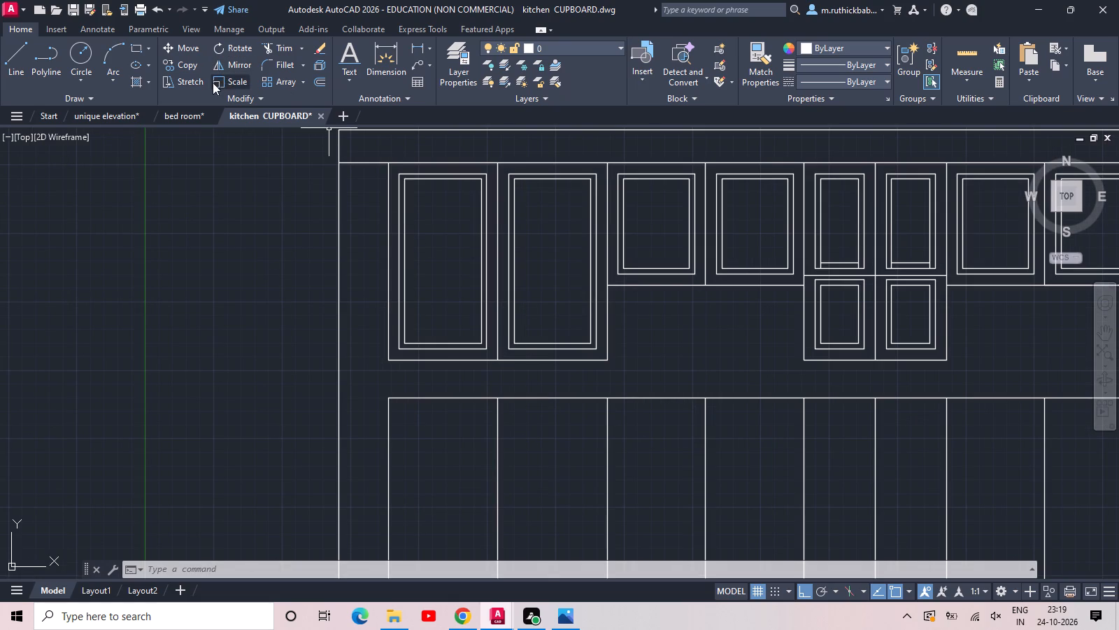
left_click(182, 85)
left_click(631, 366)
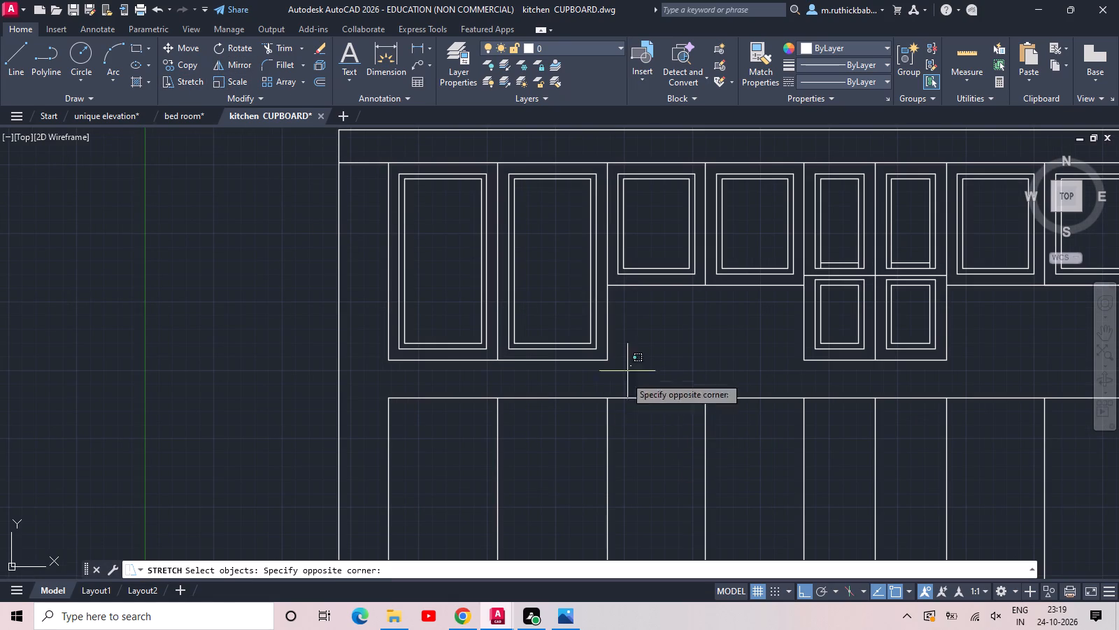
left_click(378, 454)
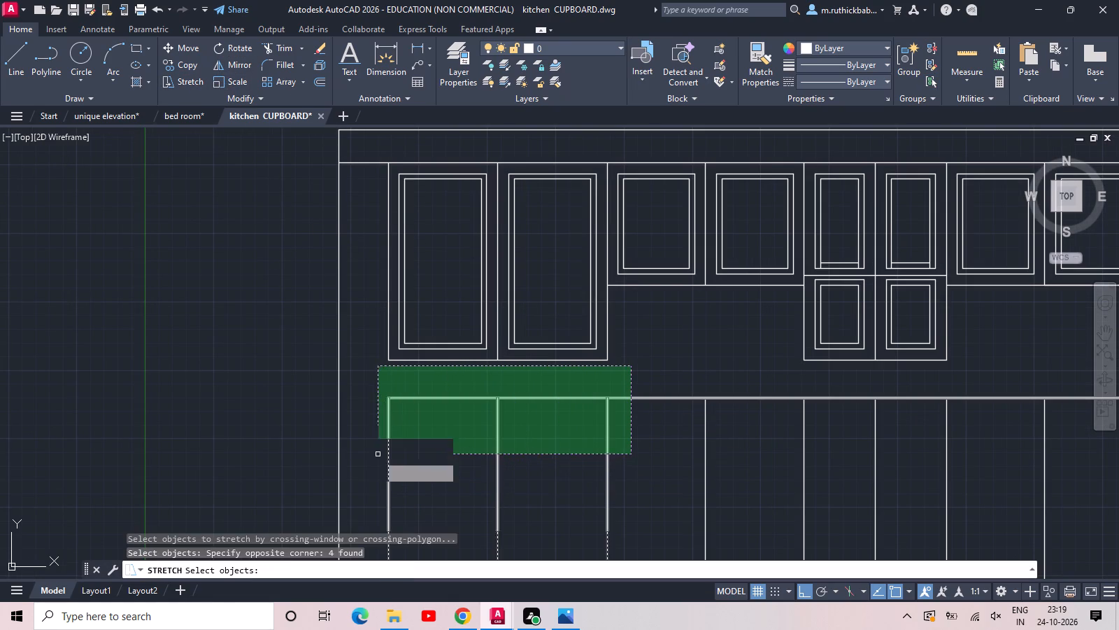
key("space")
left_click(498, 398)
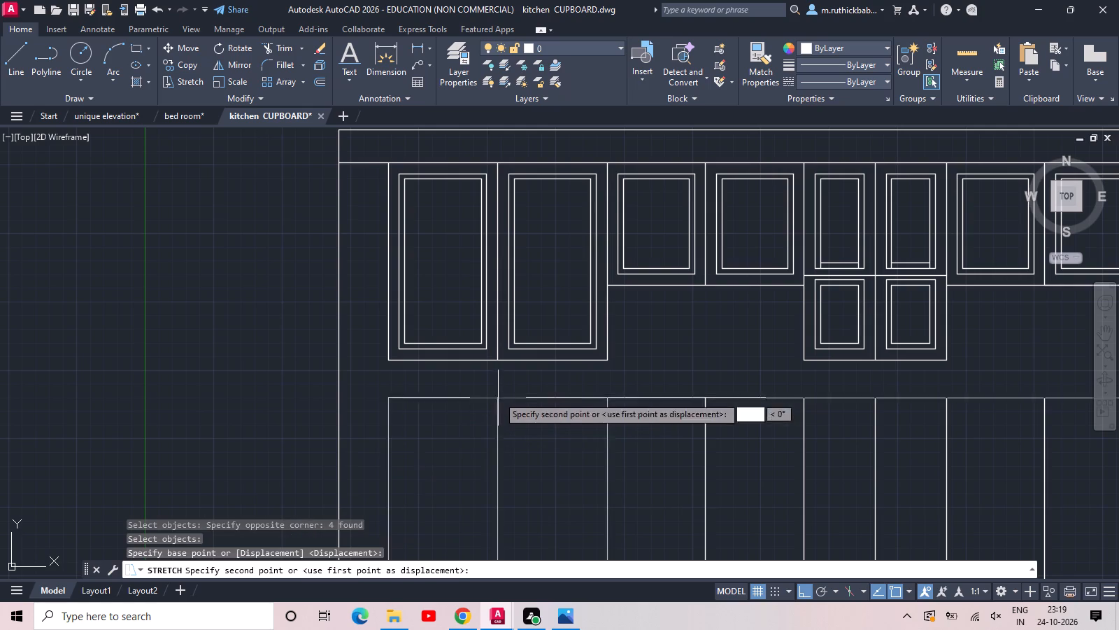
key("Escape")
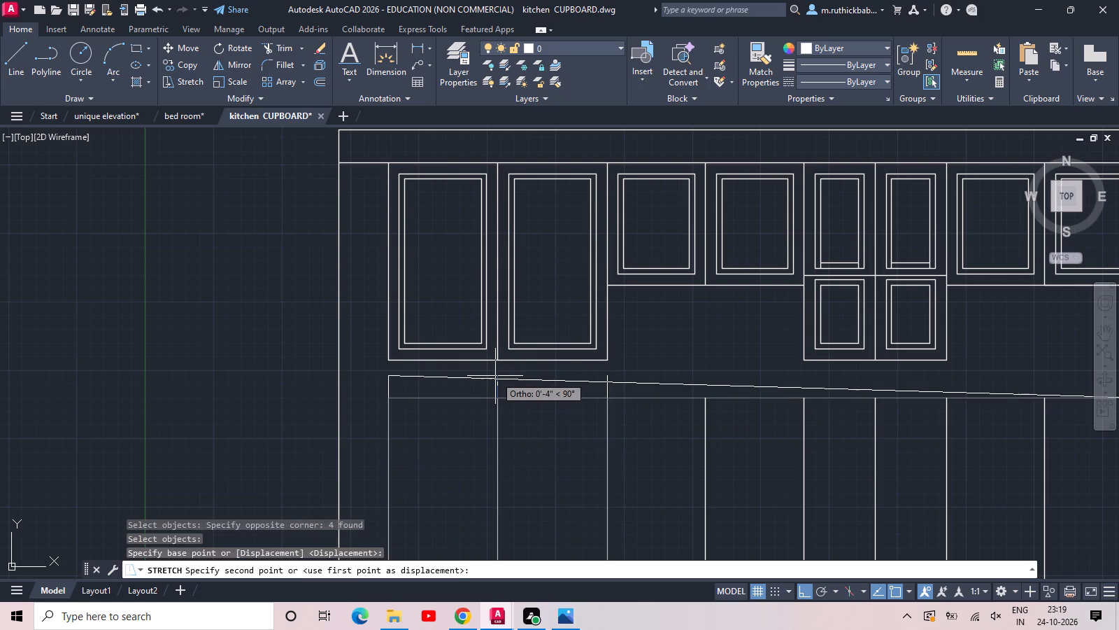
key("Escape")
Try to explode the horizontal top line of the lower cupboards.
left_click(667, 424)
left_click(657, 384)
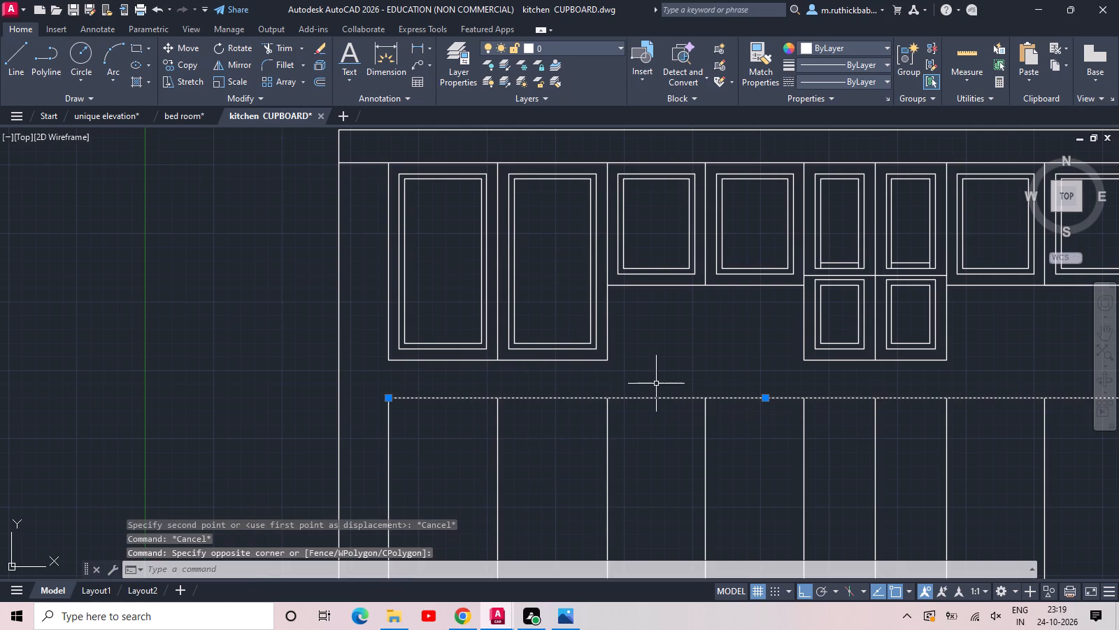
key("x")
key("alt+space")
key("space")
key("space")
Move the elevation's bottom base line straight down by about 2'-3".
scroll(656, 384, "down", 1)
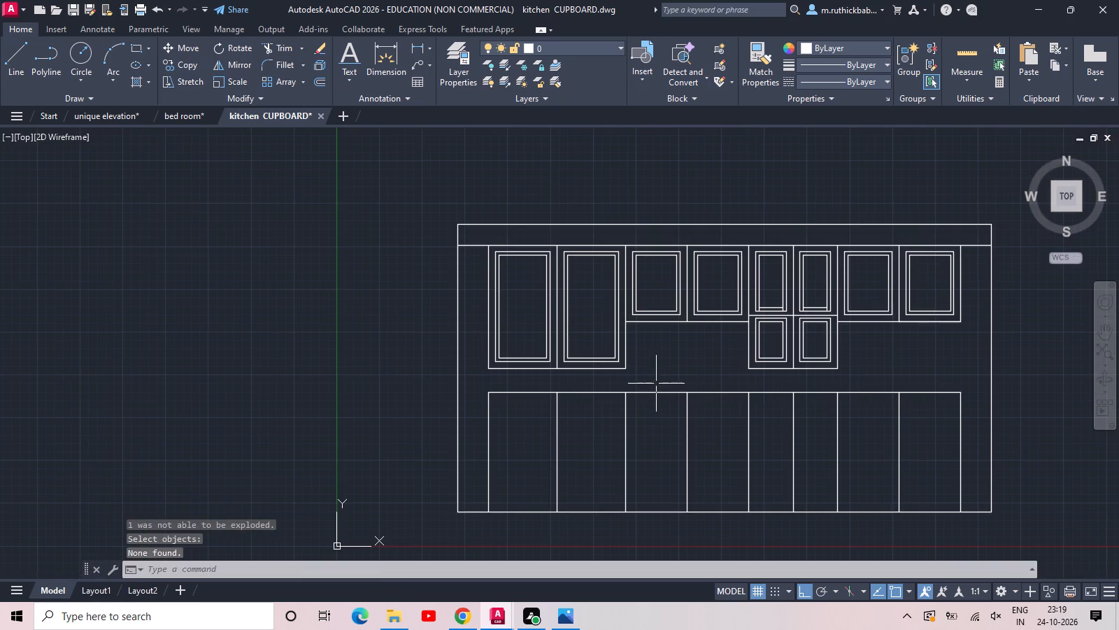
middle_click_drag(662, 407, 564, 398)
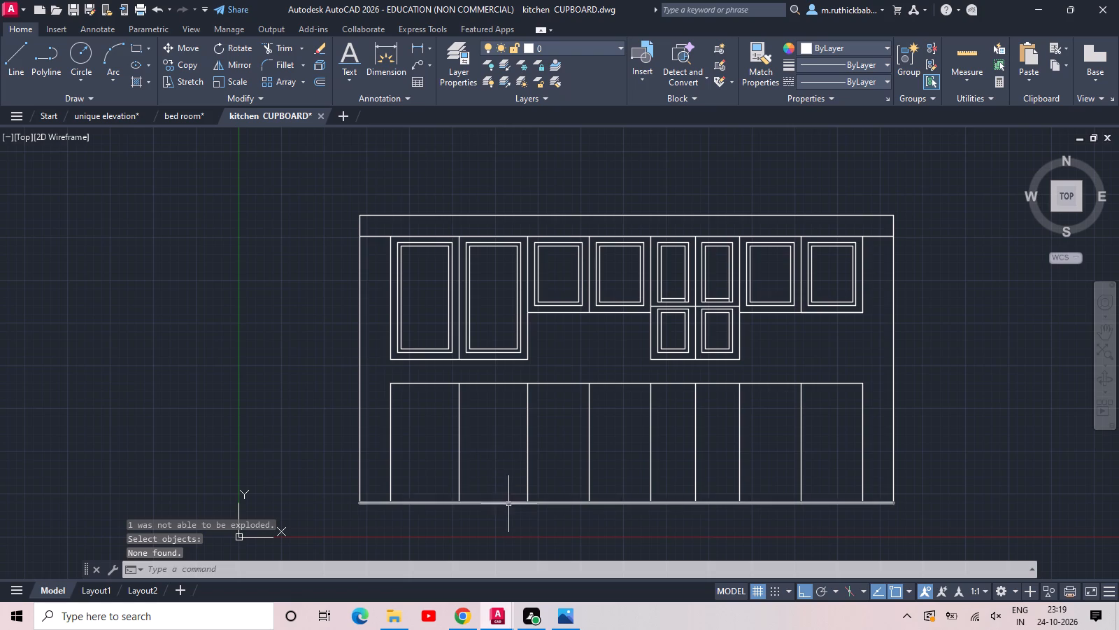
left_click(504, 501)
left_click(570, 517)
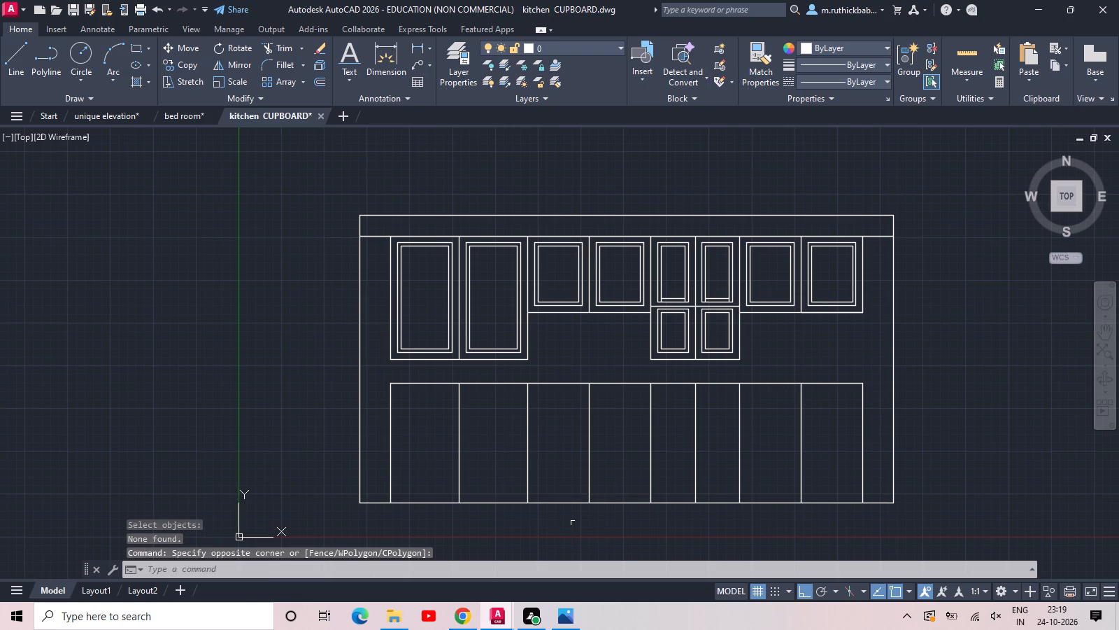
left_click_drag(566, 480, 559, 500)
left_click(552, 522)
left_click(629, 502)
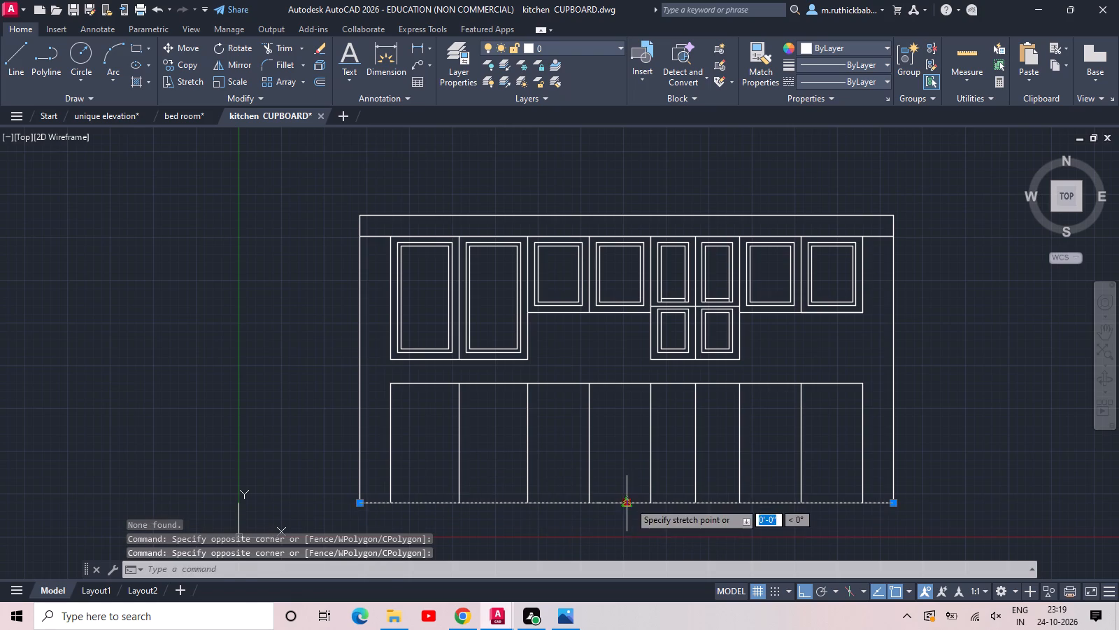
middle_click_drag(625, 533, 609, 442)
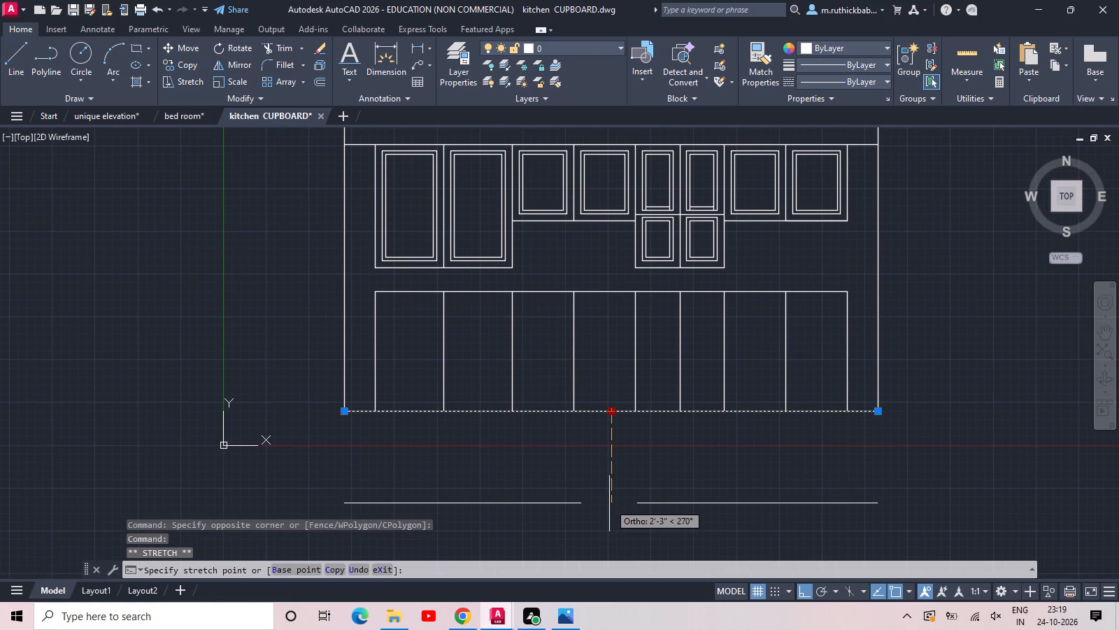
left_click(609, 503)
key("Escape")
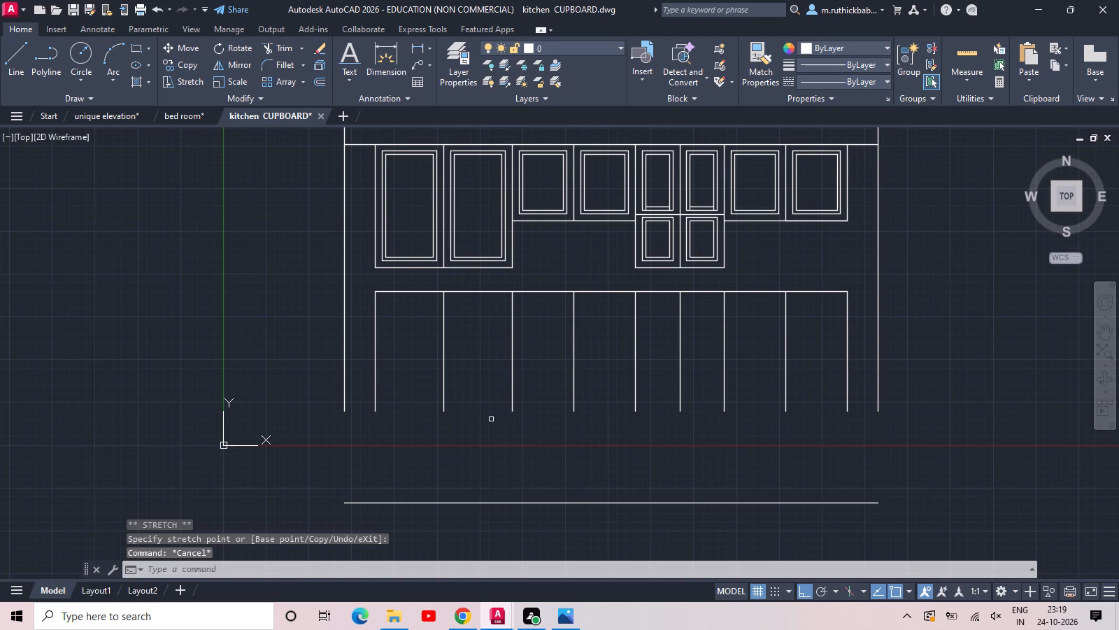
Extend the elevation's left outer side and the first three lower cupboard verticals down to the base line.
type("ex")
key("space")
key("space")
left_click_drag(522, 374, 513, 376)
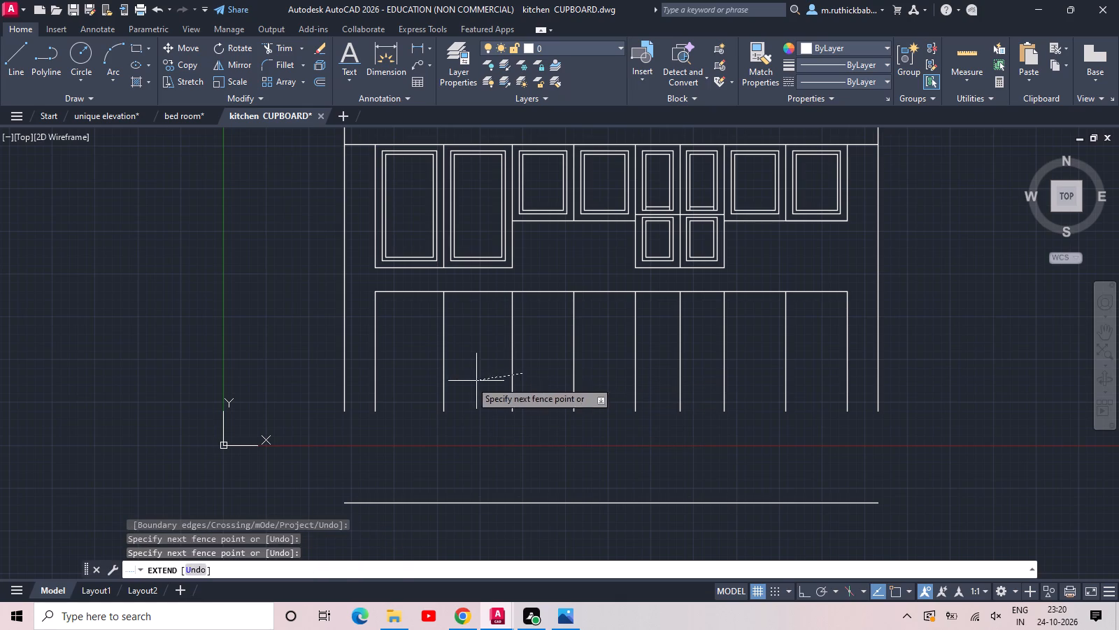
left_click(288, 371)
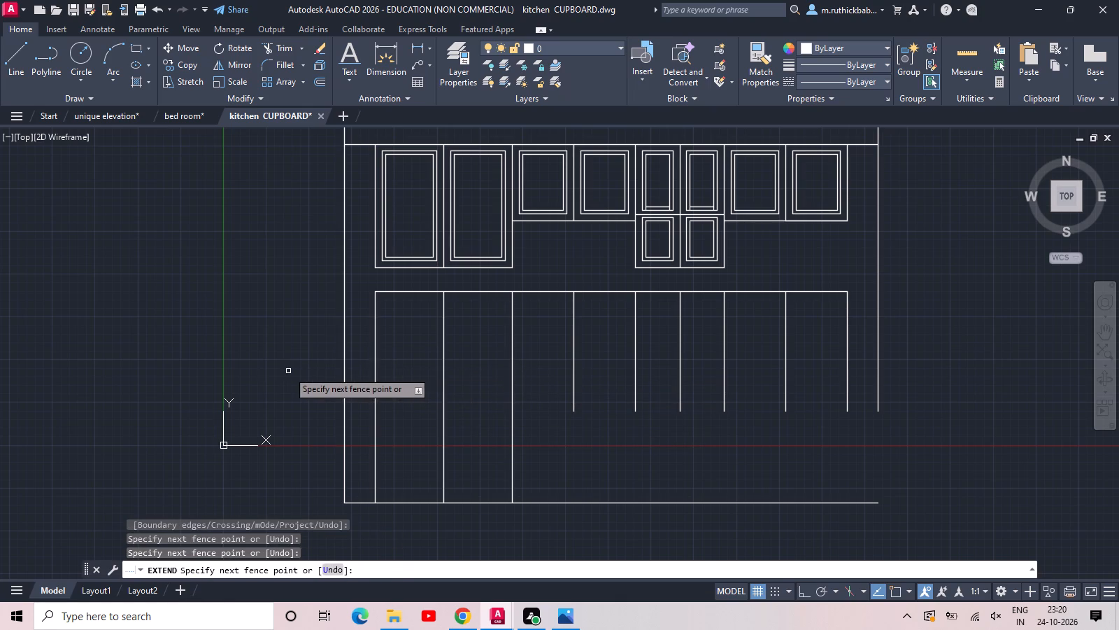
key("Escape")
middle_click_drag(450, 370, 399, 372)
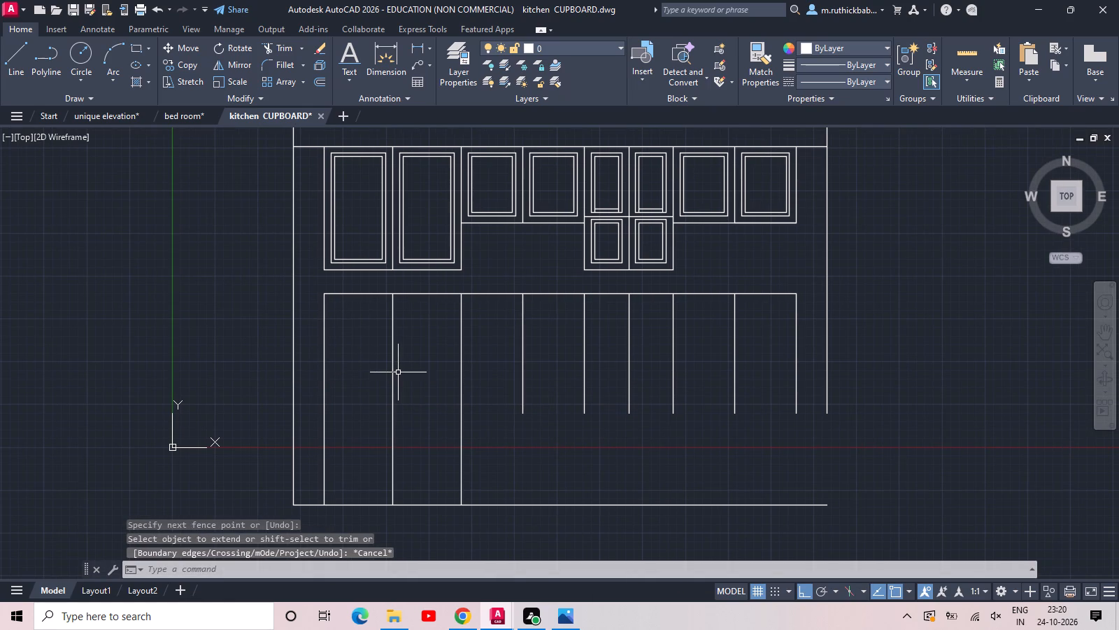
key("Escape")
key("Escape")
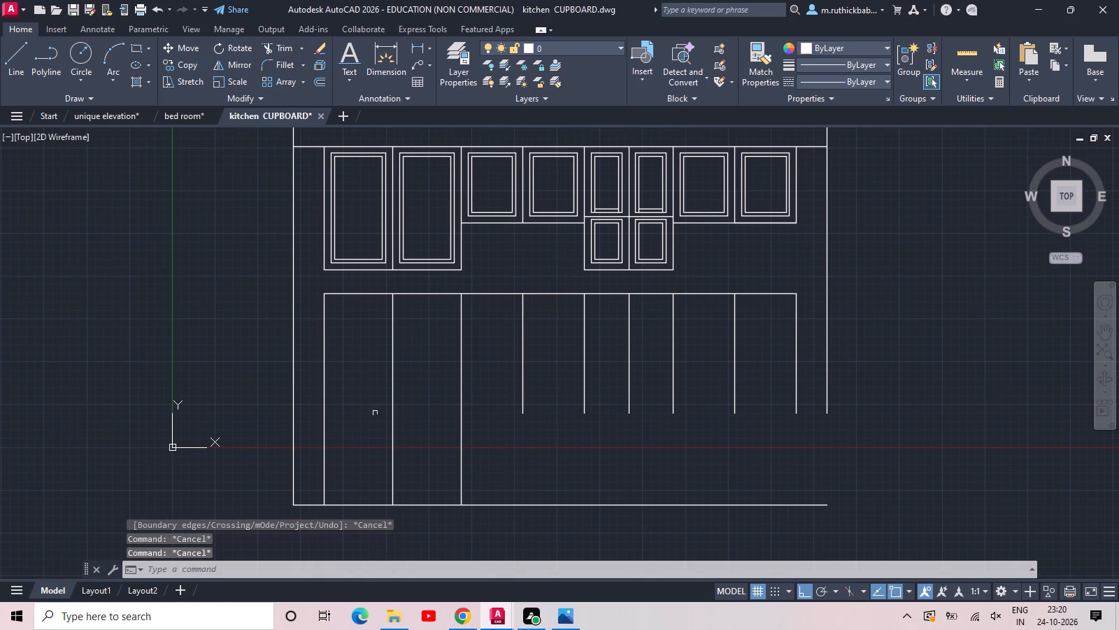
Draw two narrow rectangular handles about 2'-5" tall, one on each side of the divider between the first two lower doors.
scroll(362, 383, "up", 1)
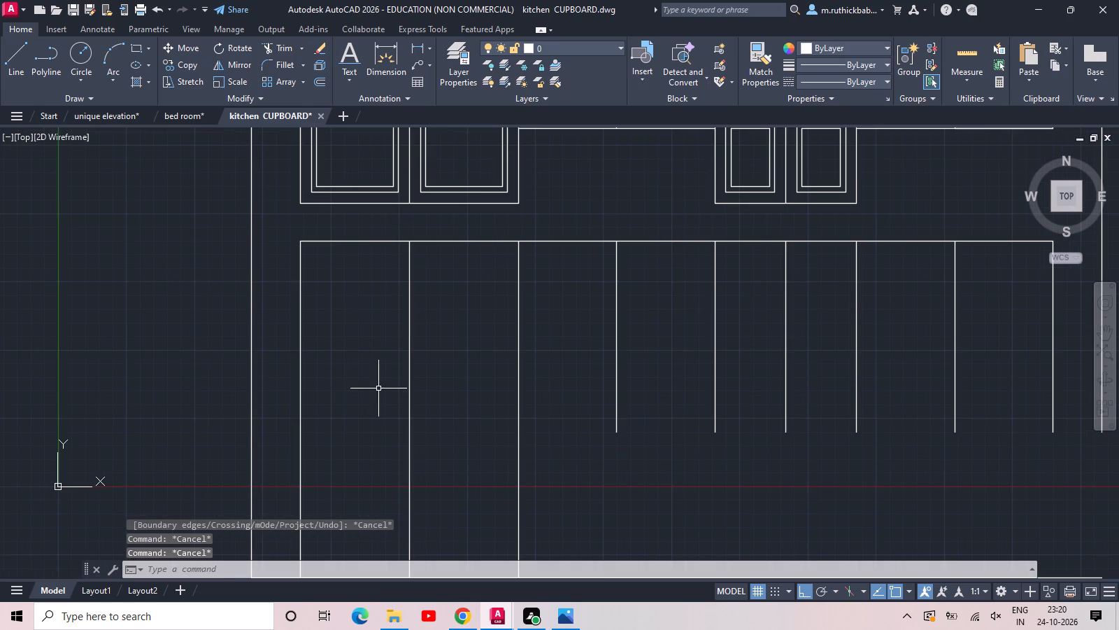
type("rec")
key("space")
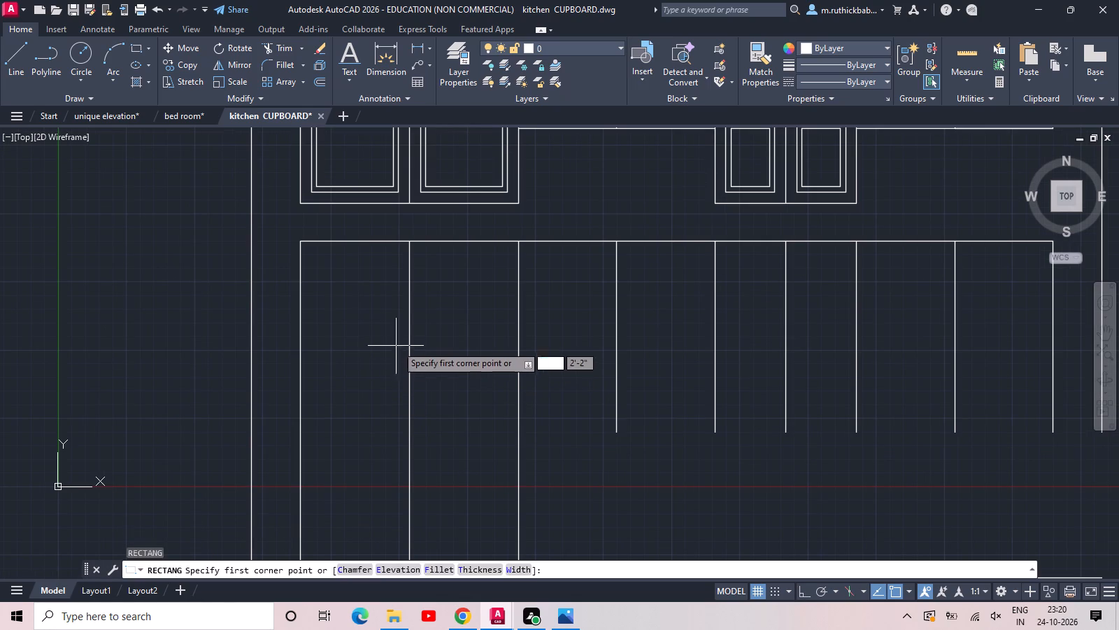
left_click(407, 341)
middle_click_drag(398, 498, 407, 383)
left_click(408, 391)
key("space")
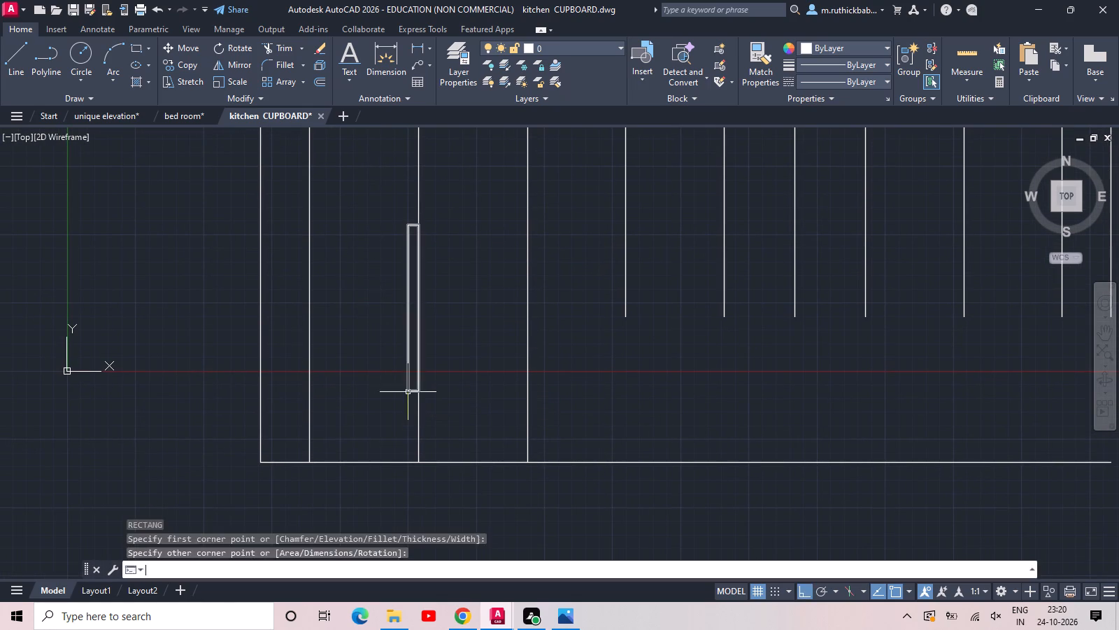
left_click(422, 391)
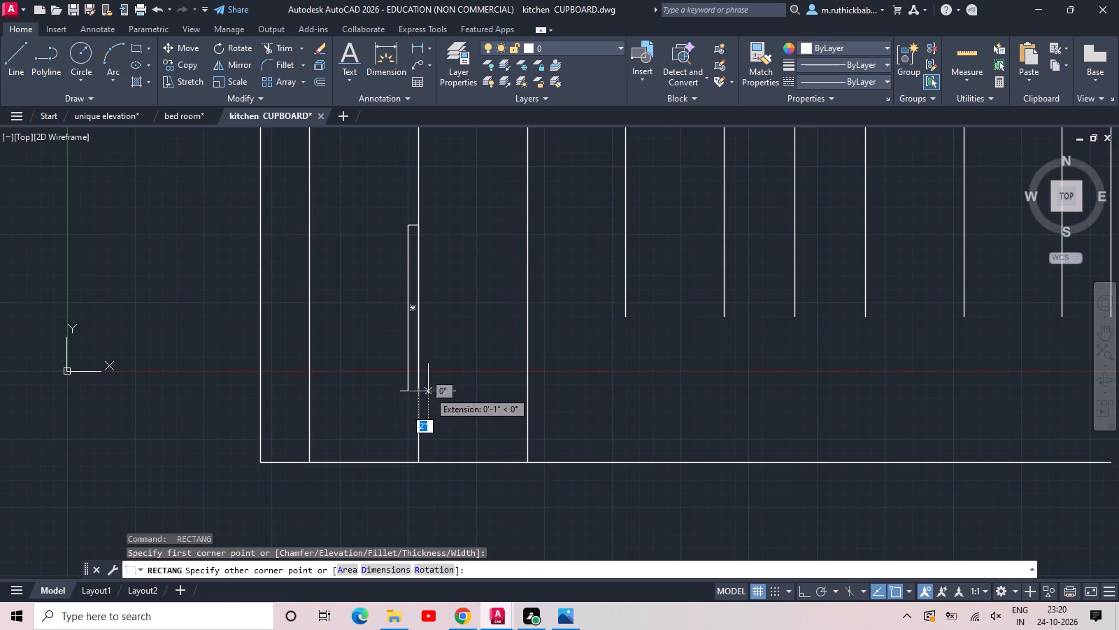
left_click(429, 225)
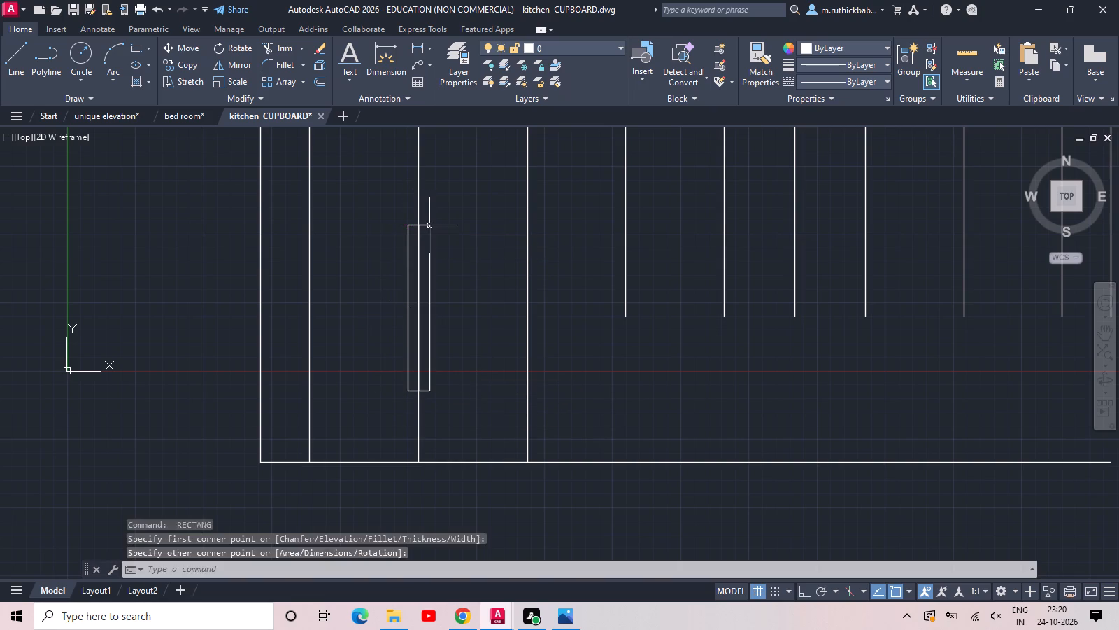
key("Escape")
Trim the lower cupboards' top line between the tall door pair and the next vertical line.
scroll(464, 234, "down", 2)
middle_click_drag(478, 255, 378, 339)
scroll(424, 329, "up", 2)
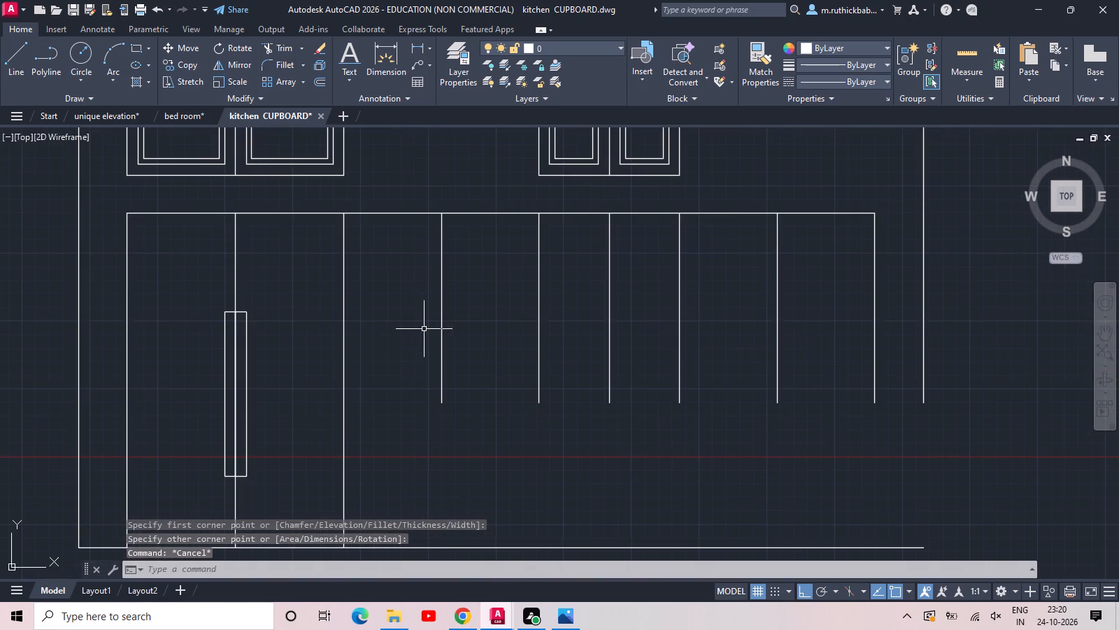
middle_click_drag(423, 322, 359, 364)
left_click(352, 271)
left_click(332, 244)
key("Escape")
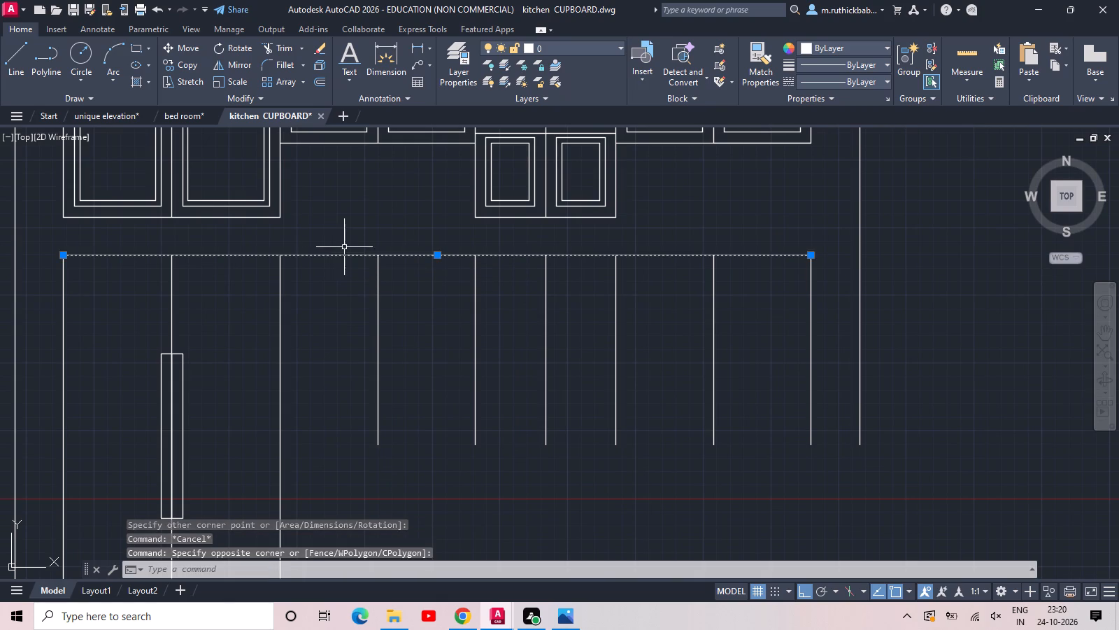
type("tr")
key("space")
left_click(345, 280)
left_click(329, 237)
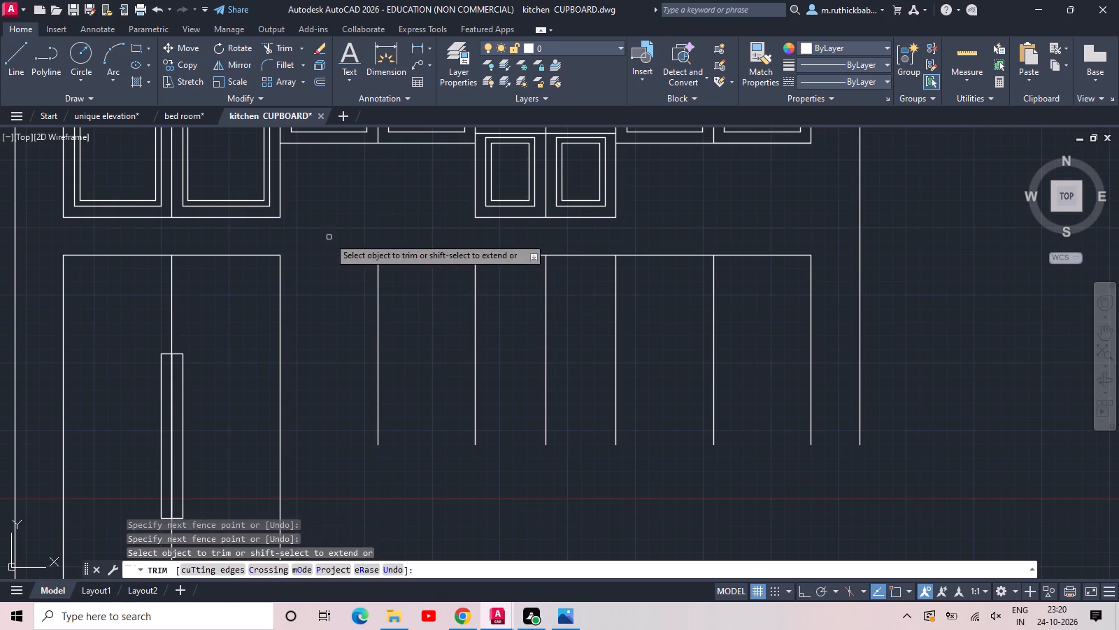
key("Escape")
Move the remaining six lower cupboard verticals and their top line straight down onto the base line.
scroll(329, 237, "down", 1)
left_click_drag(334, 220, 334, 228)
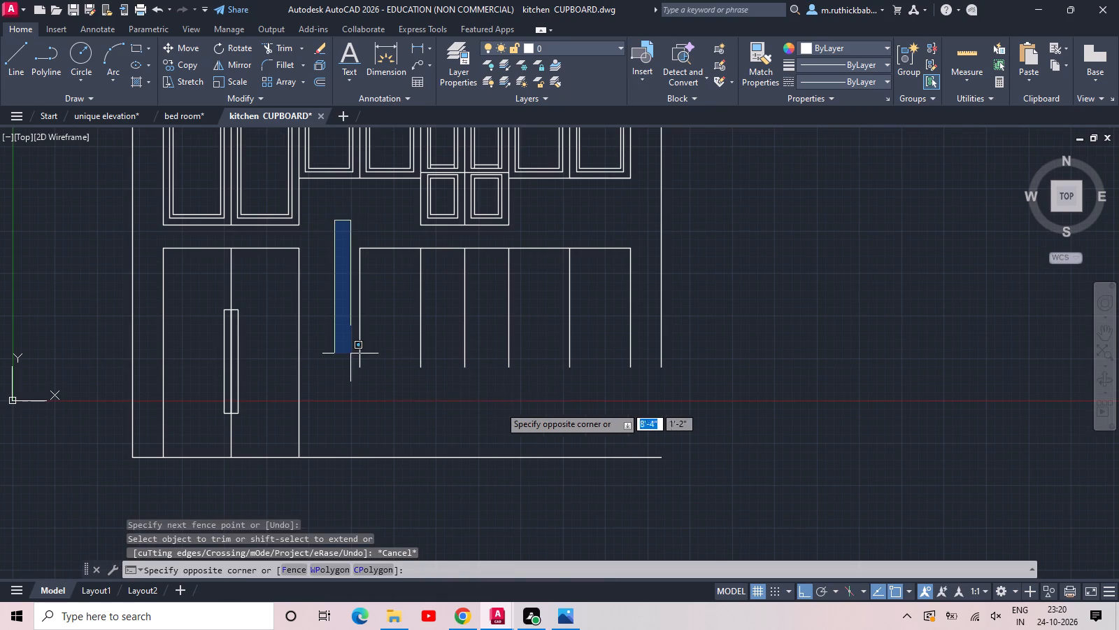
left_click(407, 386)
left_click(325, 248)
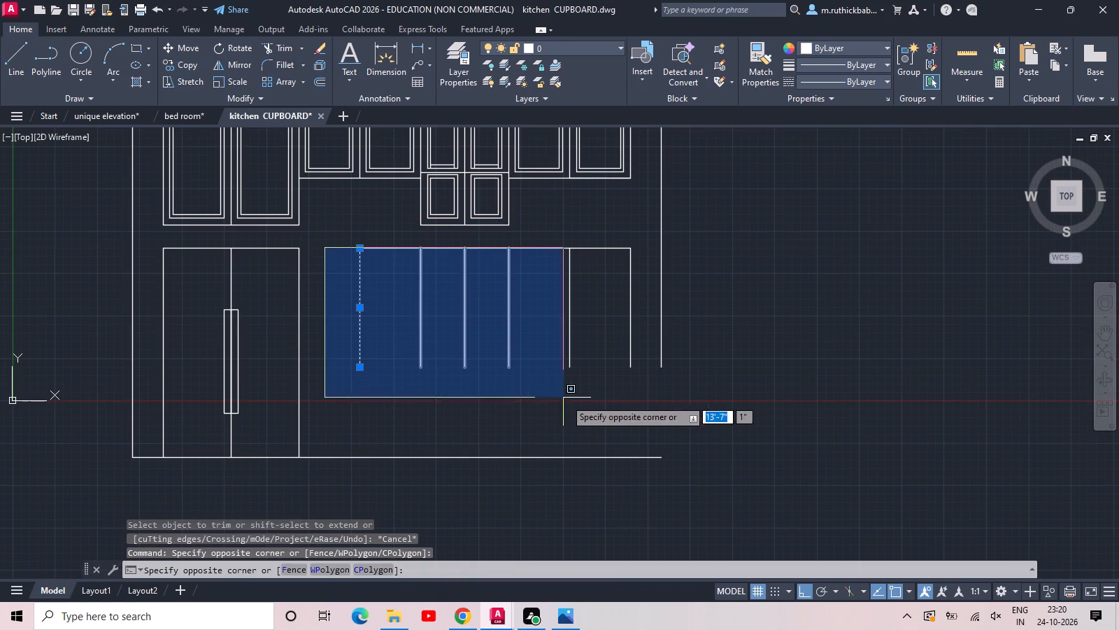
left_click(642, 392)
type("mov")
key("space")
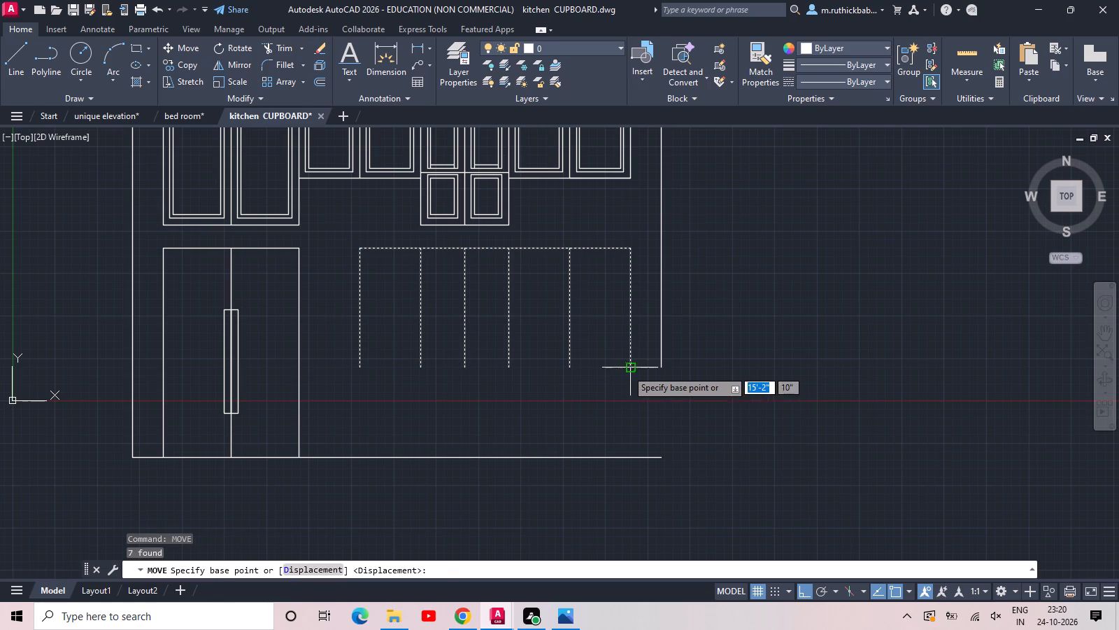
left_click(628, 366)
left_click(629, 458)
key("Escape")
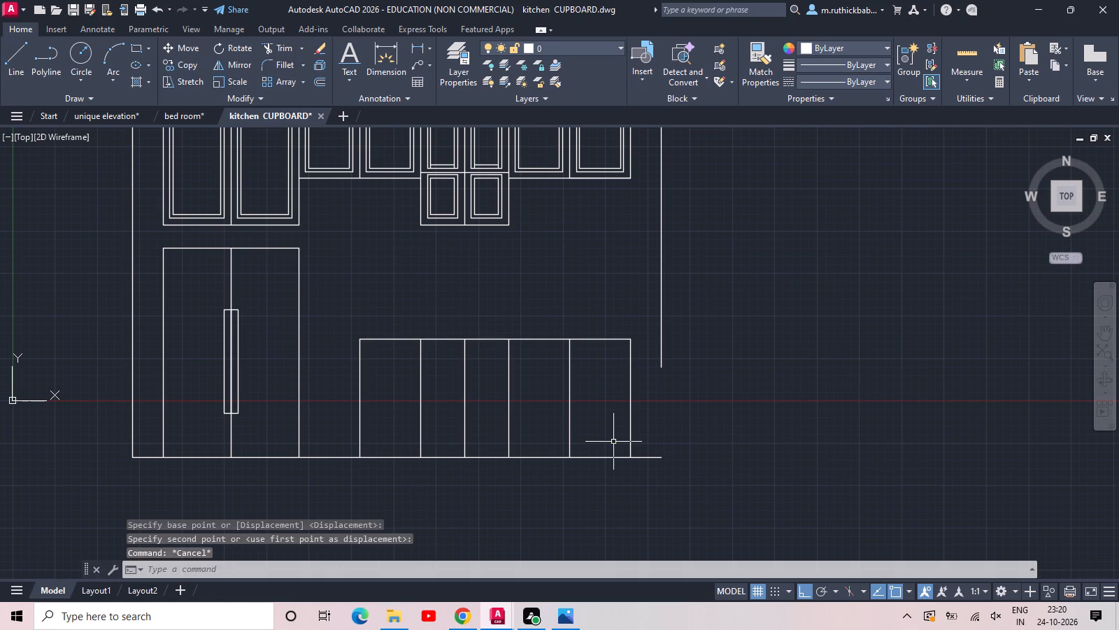
Delete the six lower cupboard verticals and their top line to the right of the tall door pair.
left_click(657, 327)
key("Escape")
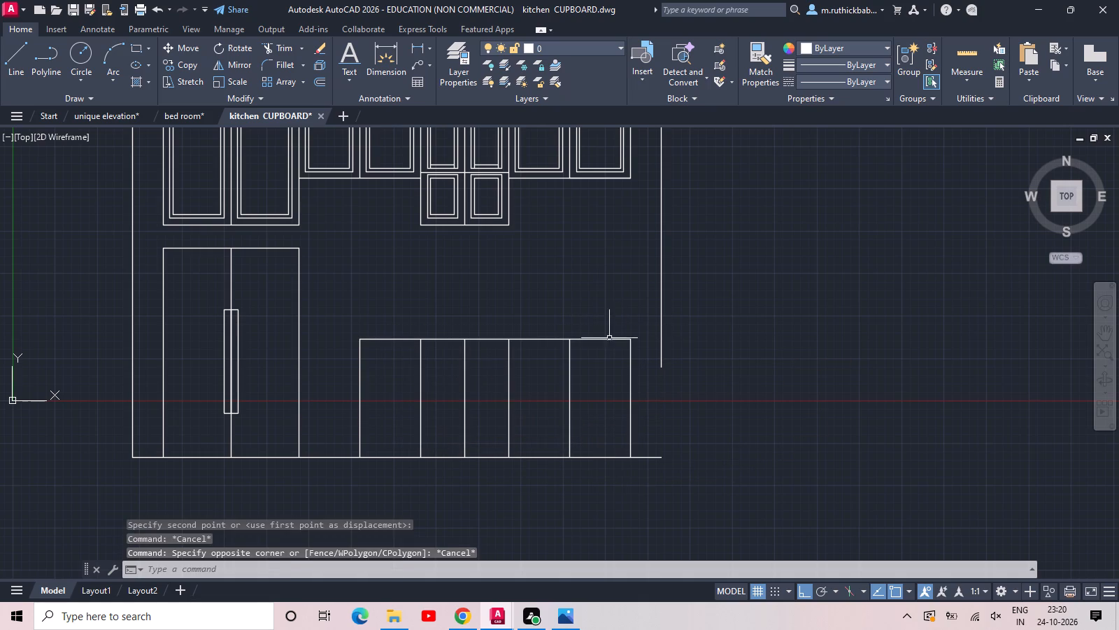
left_click(641, 326)
left_click(346, 426)
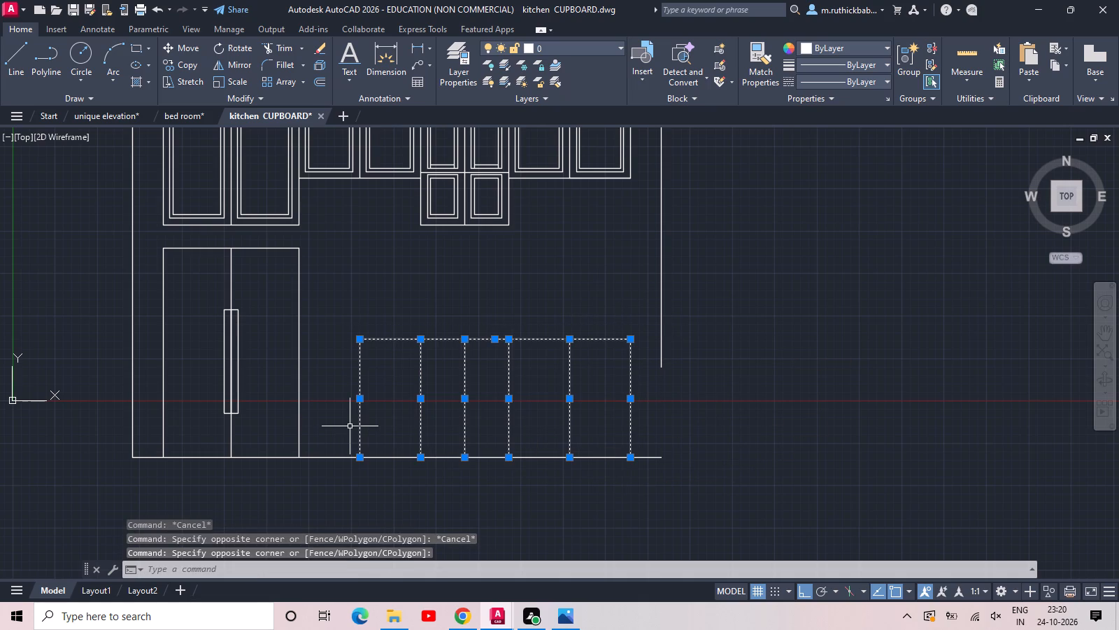
key("Delete")
Draw a 3' vertical line up from the base line, just right of the tall lower door pair.
type("l")
key("space")
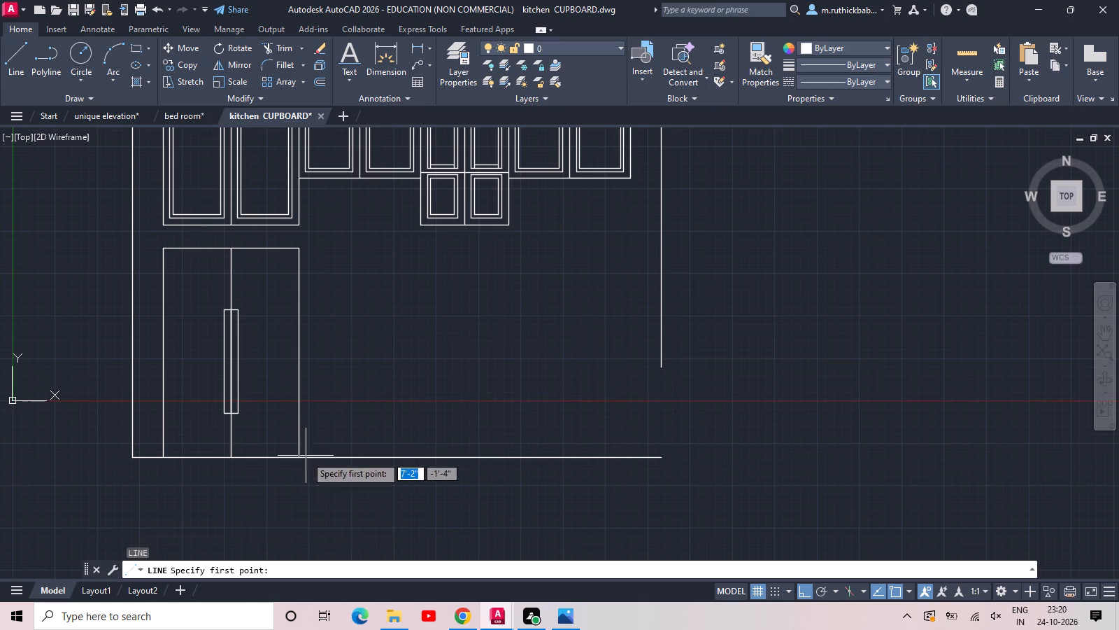
left_click(315, 459)
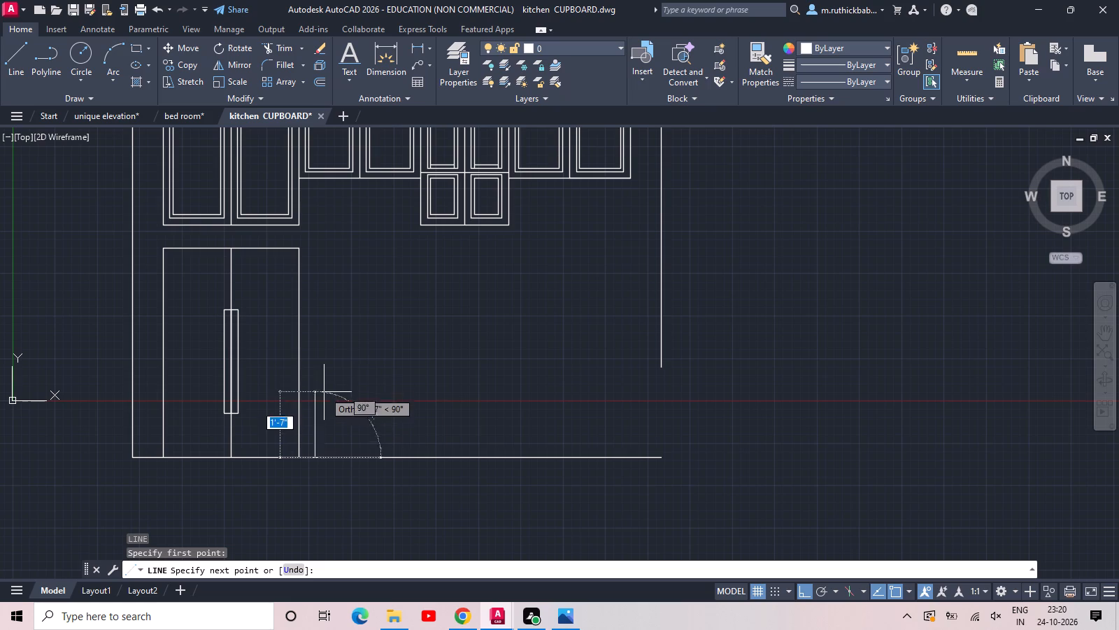
type("3'")
key("Return")
key("Escape")
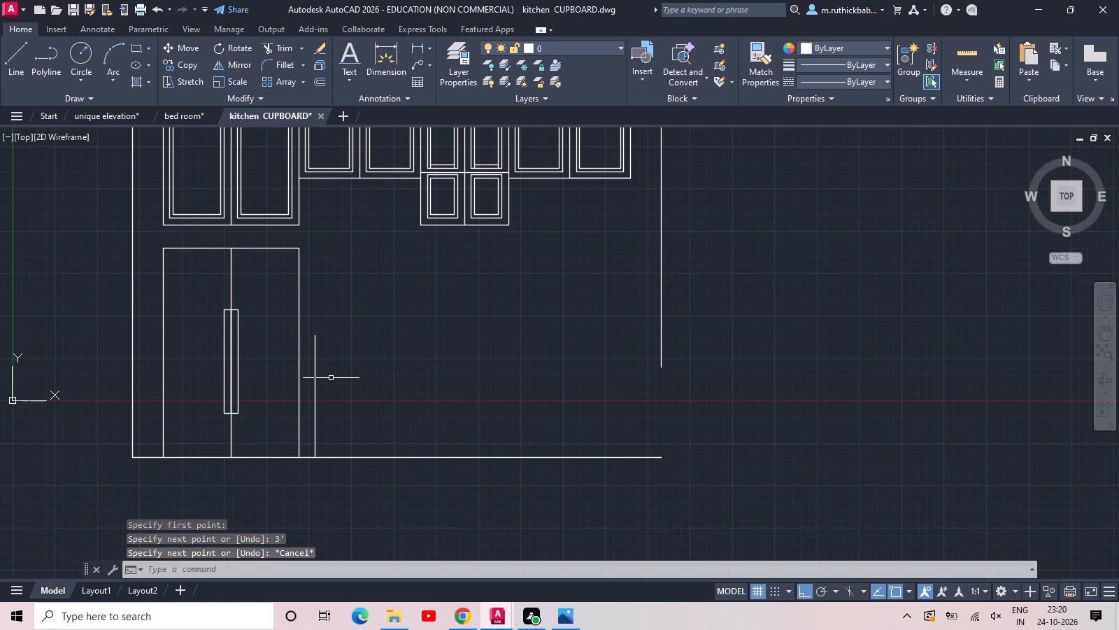
Offset the 3' vertical line rightward by 9", and offset the resulting line another 9" to the right.
type("off")
key("space")
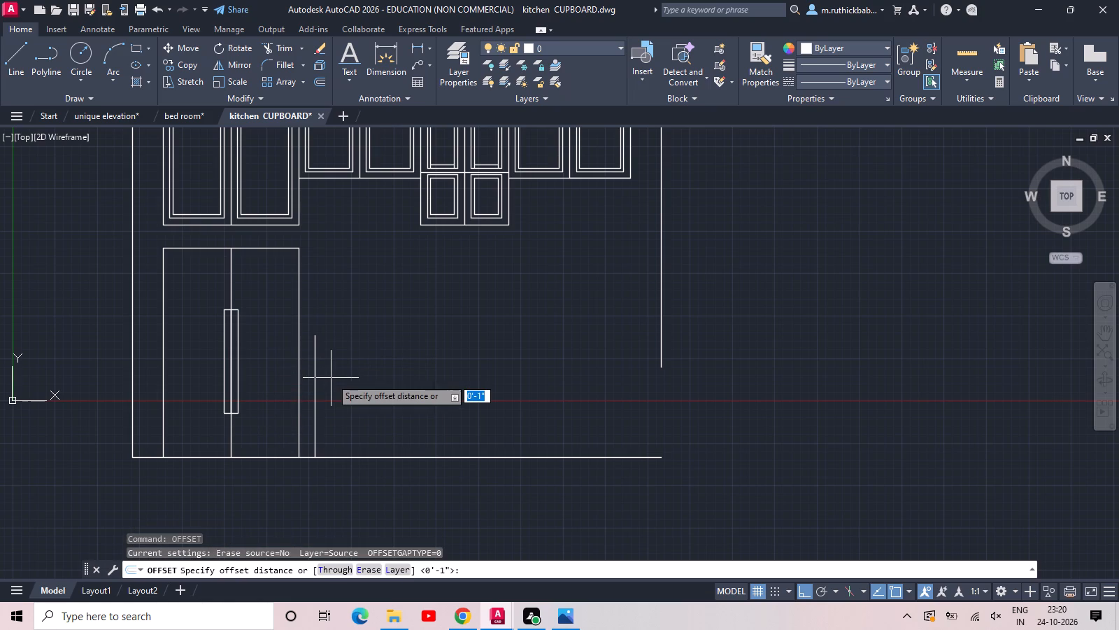
type("9")
key("space")
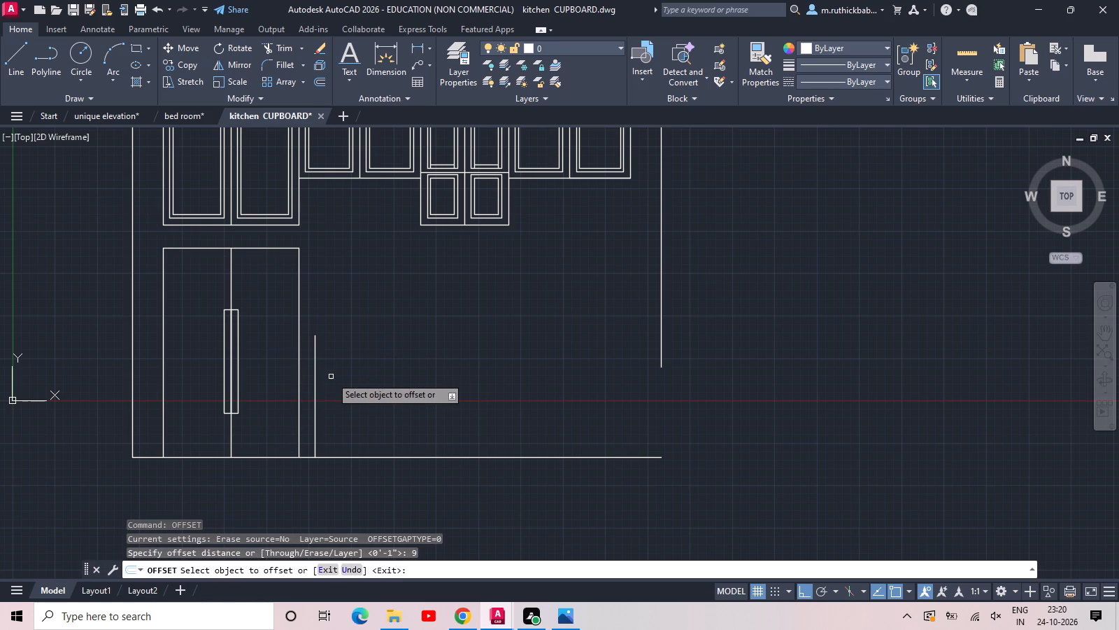
left_click(316, 402)
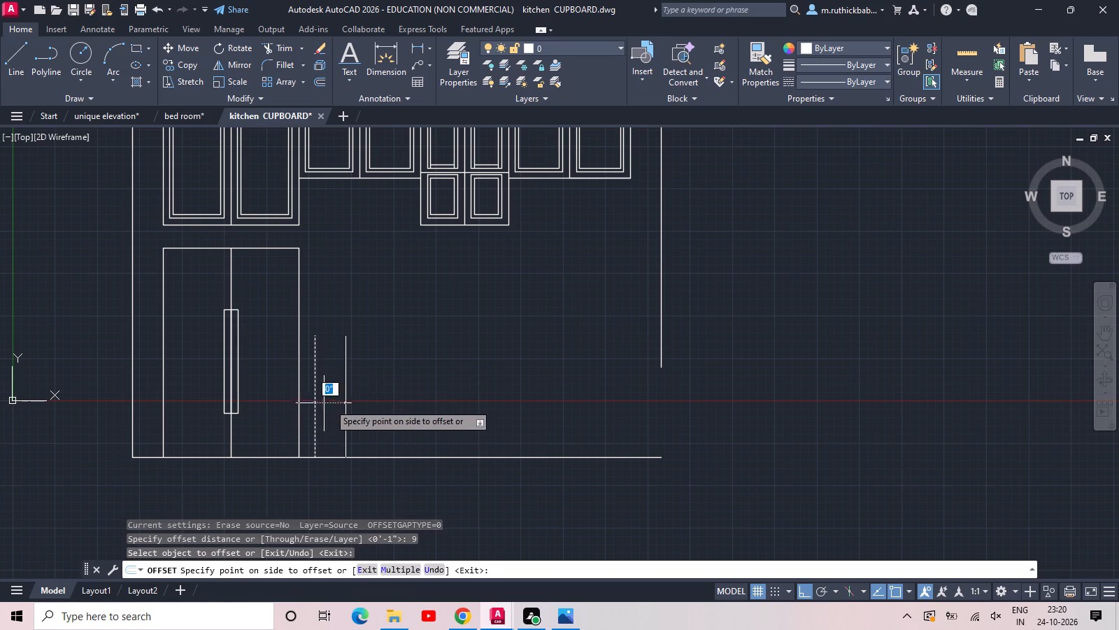
left_click(378, 400)
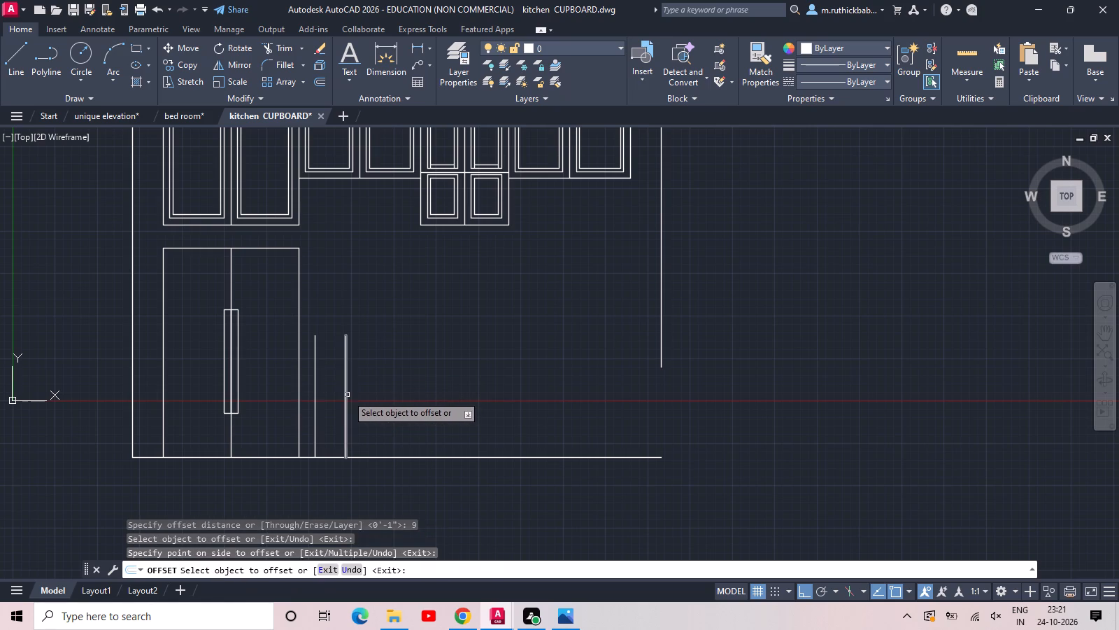
left_click(347, 395)
left_click(372, 393)
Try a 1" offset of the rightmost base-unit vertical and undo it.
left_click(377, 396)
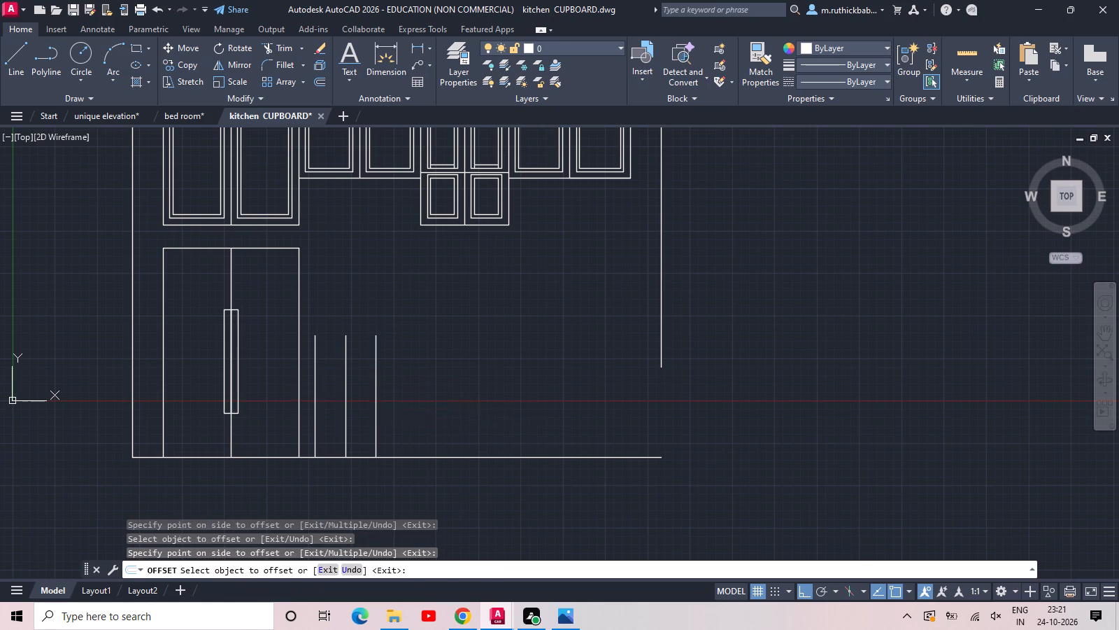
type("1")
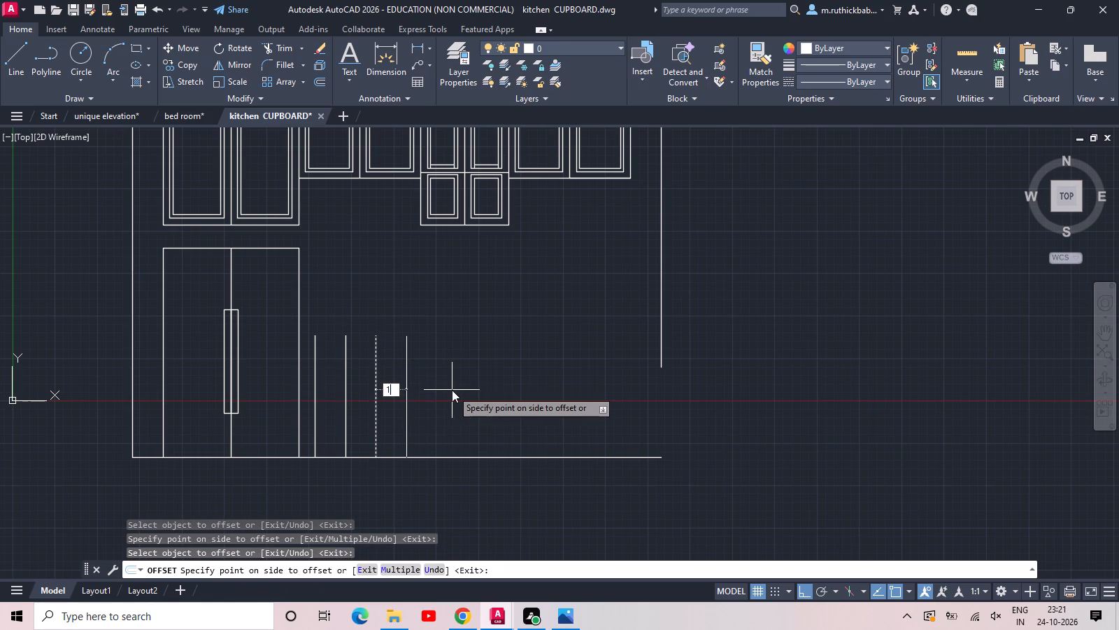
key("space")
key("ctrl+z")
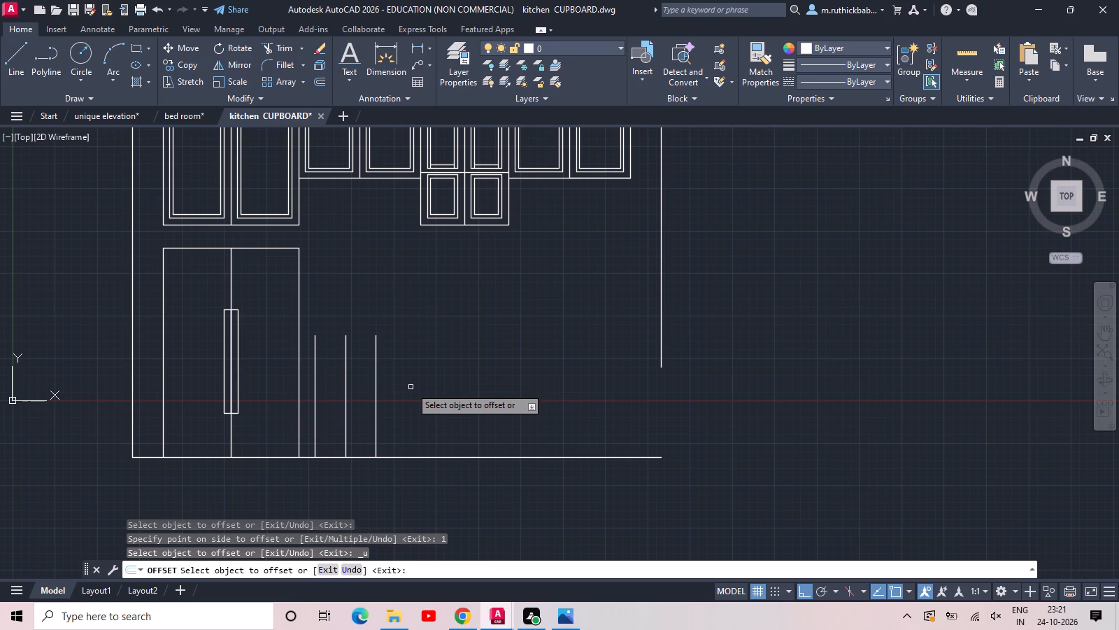
Offset the base-unit verticals successively to the right at spacings of 1', 2', 2' and 9".
left_click(376, 386)
type("1'")
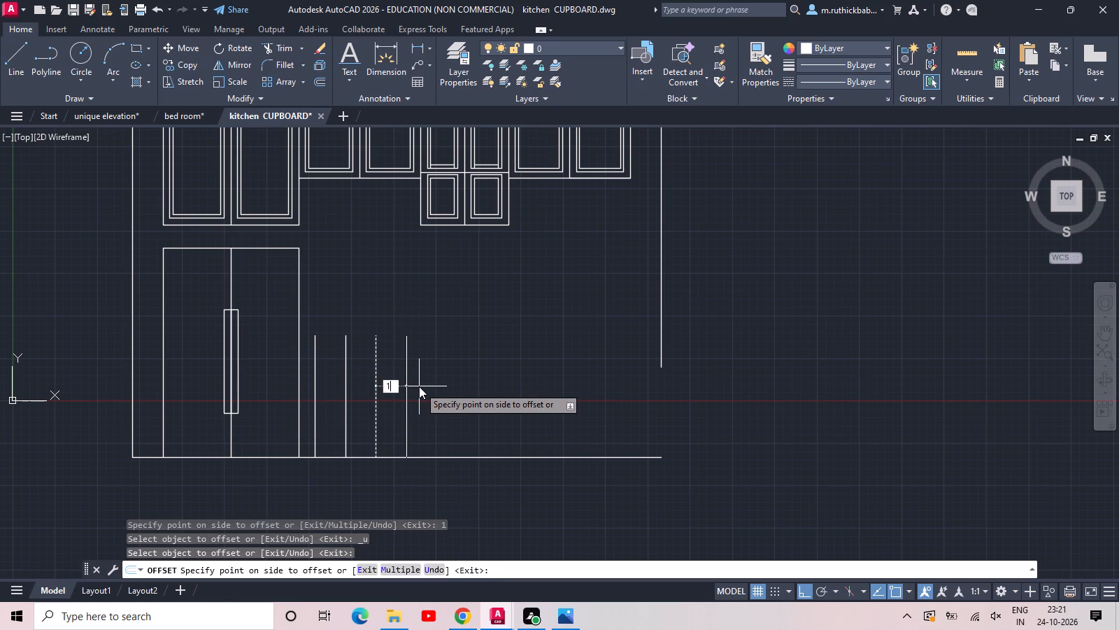
key("space")
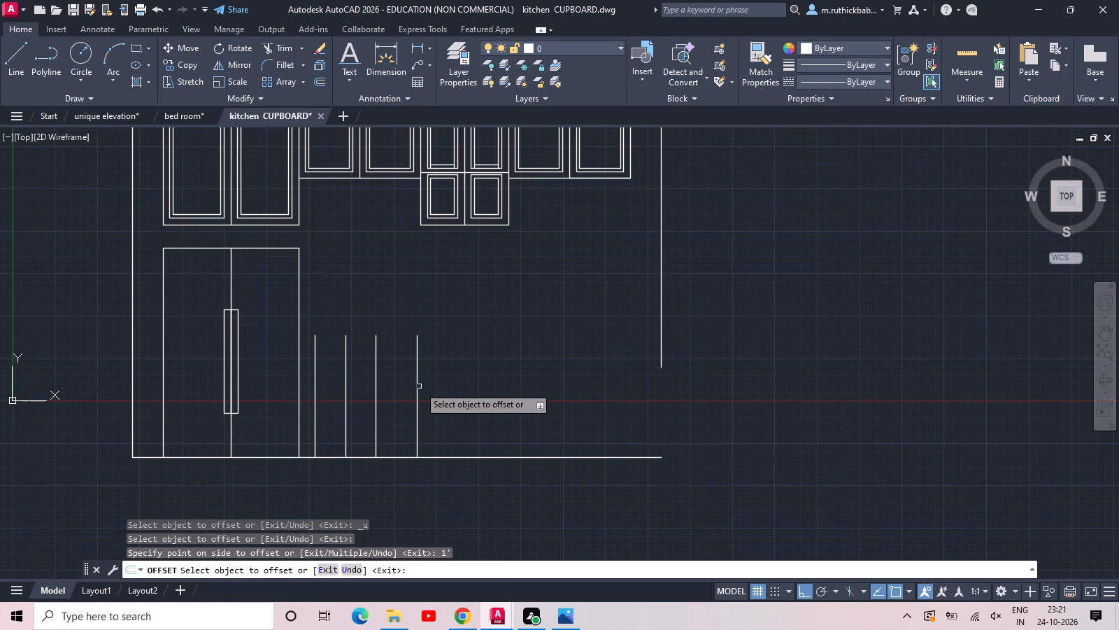
left_click(419, 390)
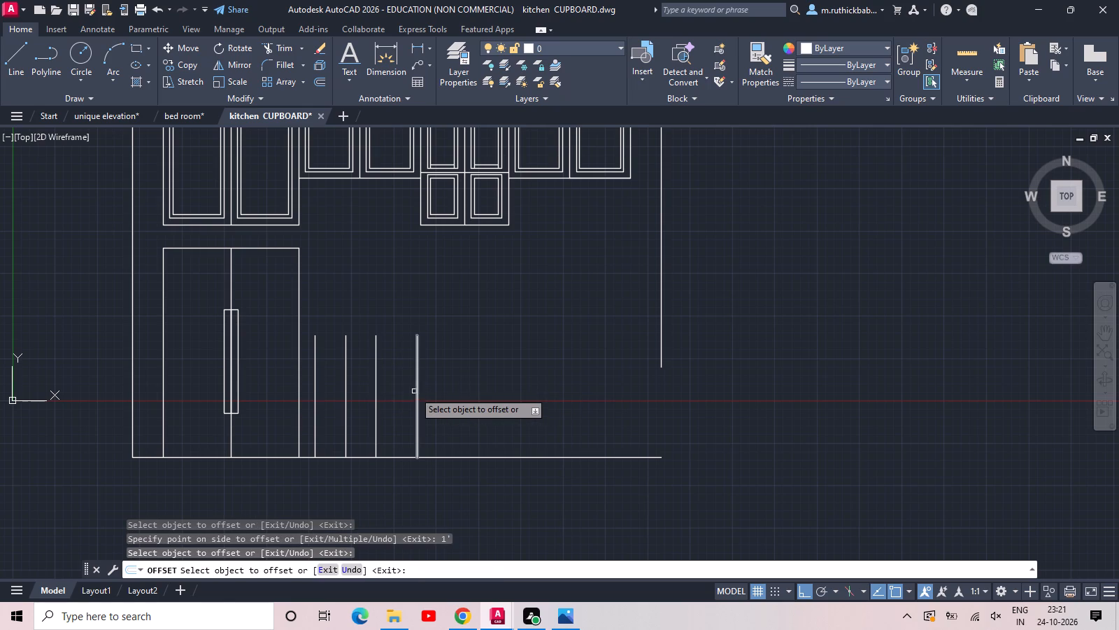
left_click(418, 390)
type("2'")
key("space")
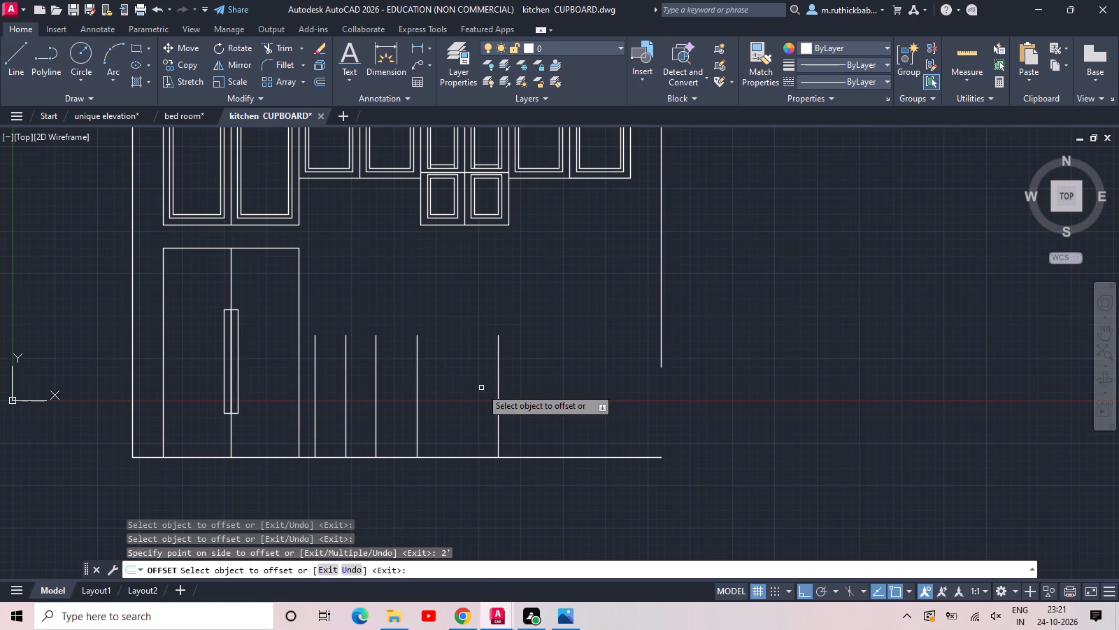
left_click(496, 391)
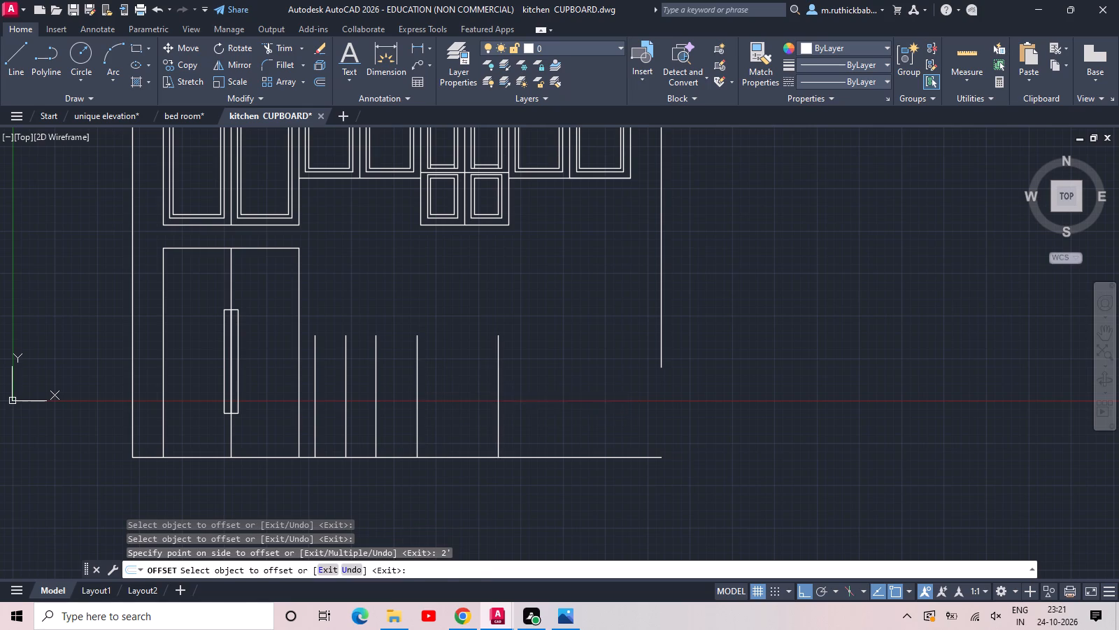
type("2'")
key("space")
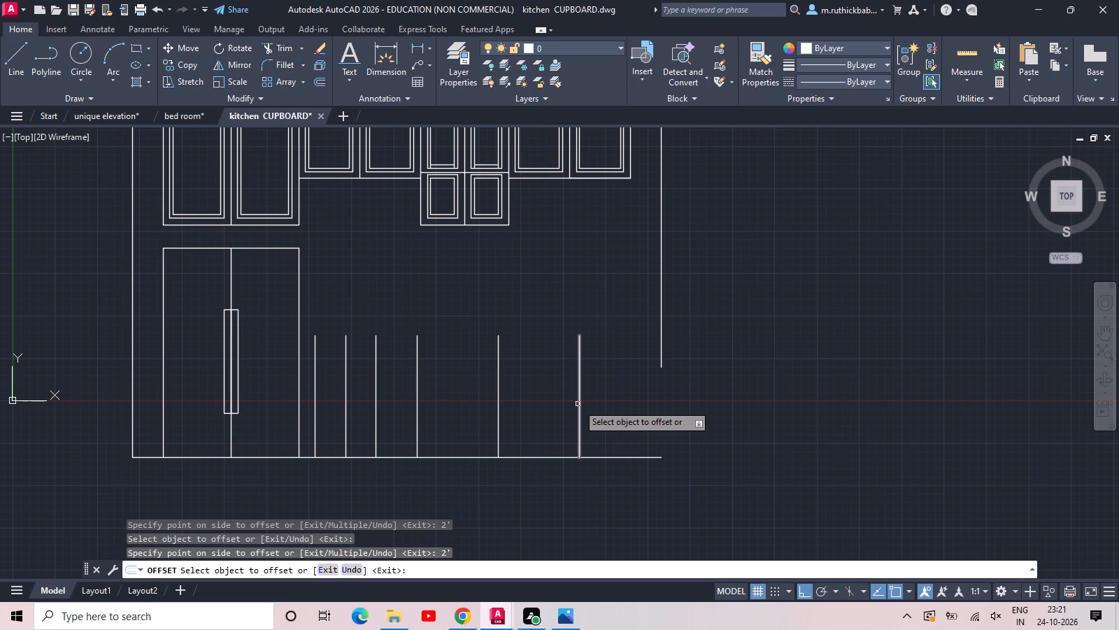
left_click(580, 404)
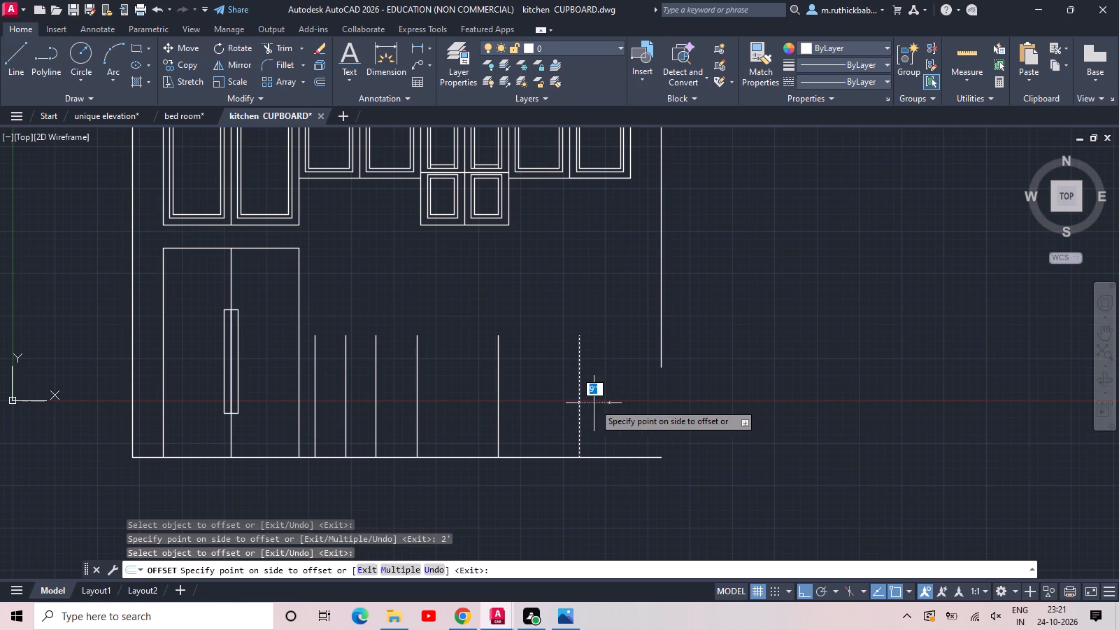
left_click(600, 403)
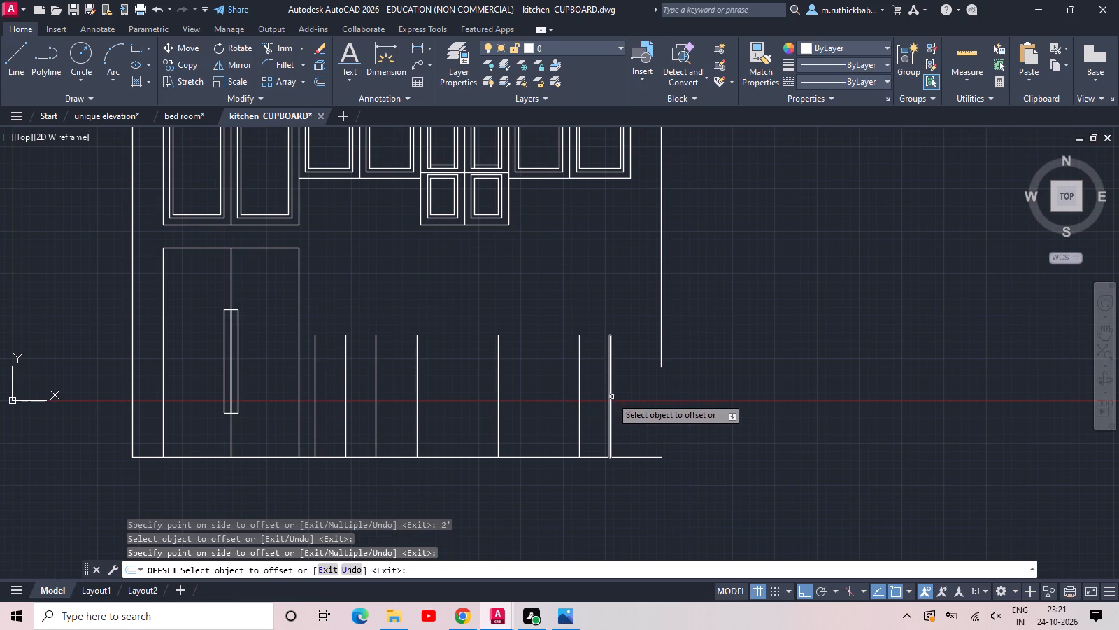
key("Escape")
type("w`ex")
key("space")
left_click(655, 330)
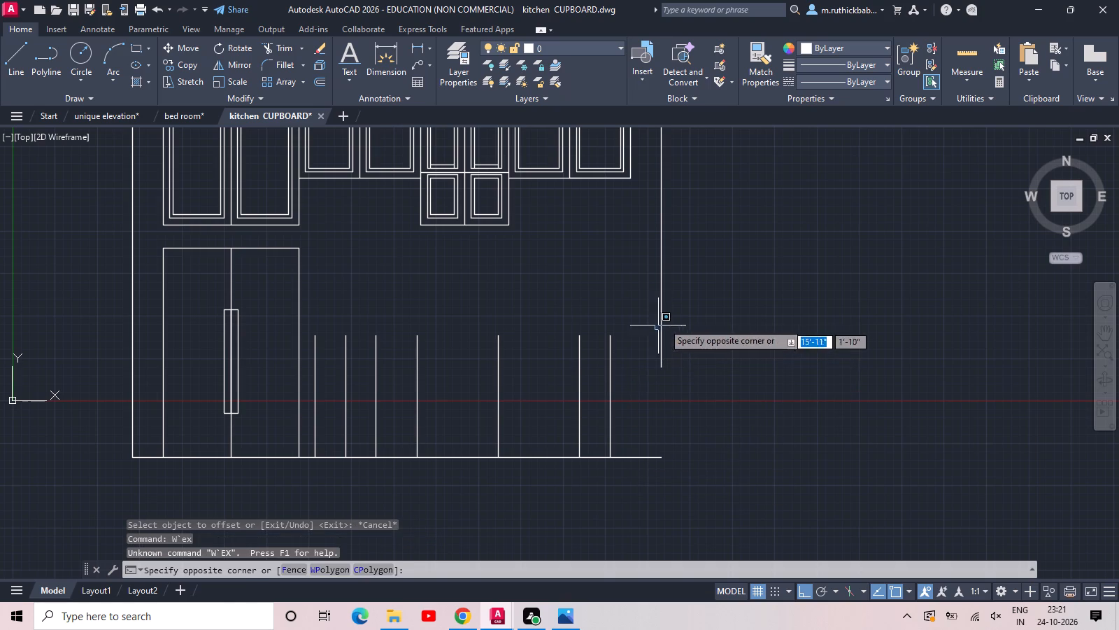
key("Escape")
Extend the elevation's right side line down to the base line.
type("ex")
key("space")
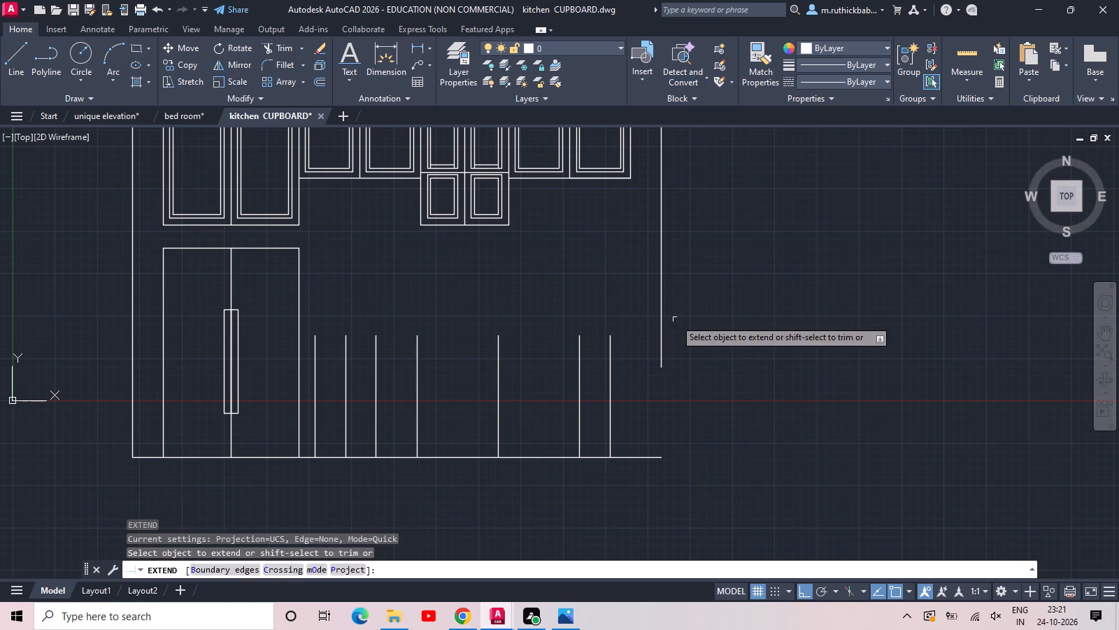
left_click(675, 319)
left_click(643, 325)
key("Escape")
Draw the base units' horizontal top line from the right side line to the top of the first 3' vertical.
type("l")
key("space")
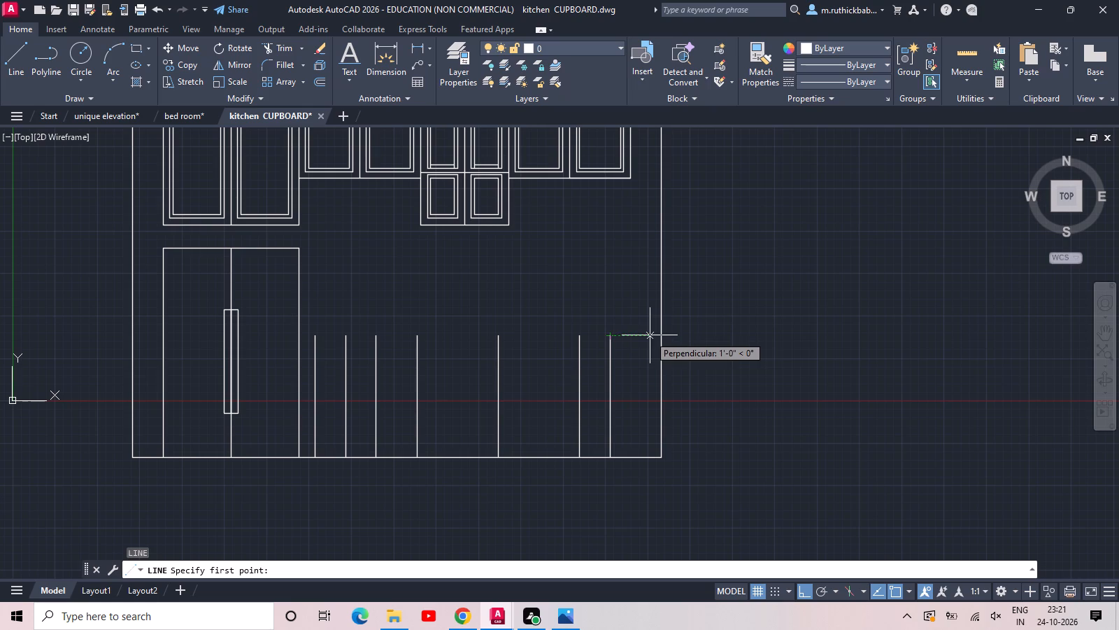
left_click(660, 337)
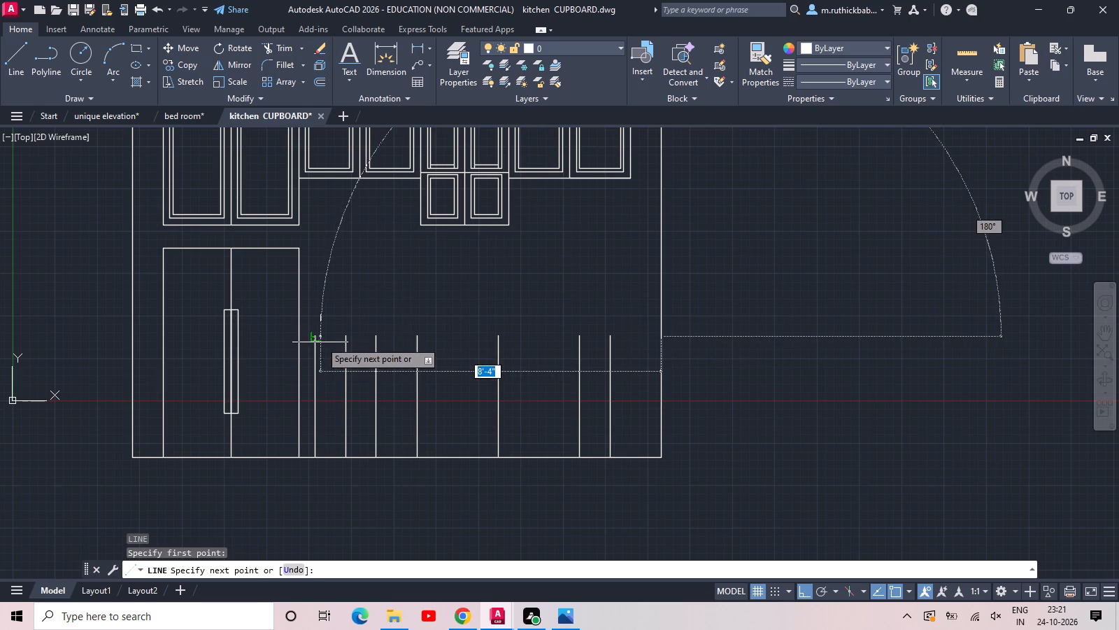
left_click(316, 335)
key("Escape")
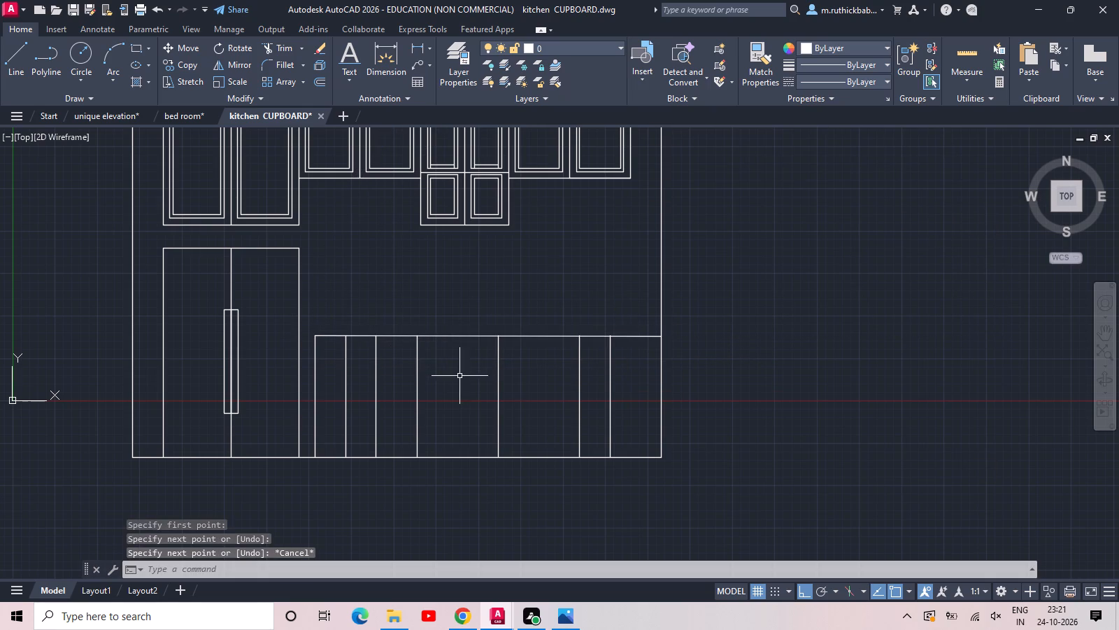
Offset the base units' top line 3" downward to form the countertop thickness.
middle_click_drag(459, 376, 615, 350)
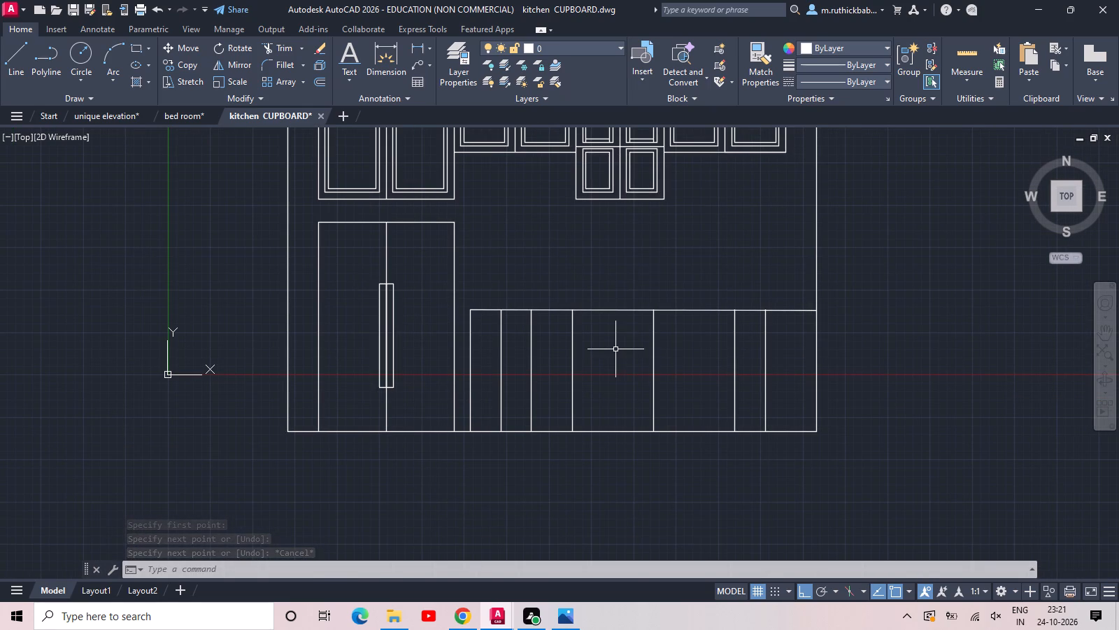
type("off 3")
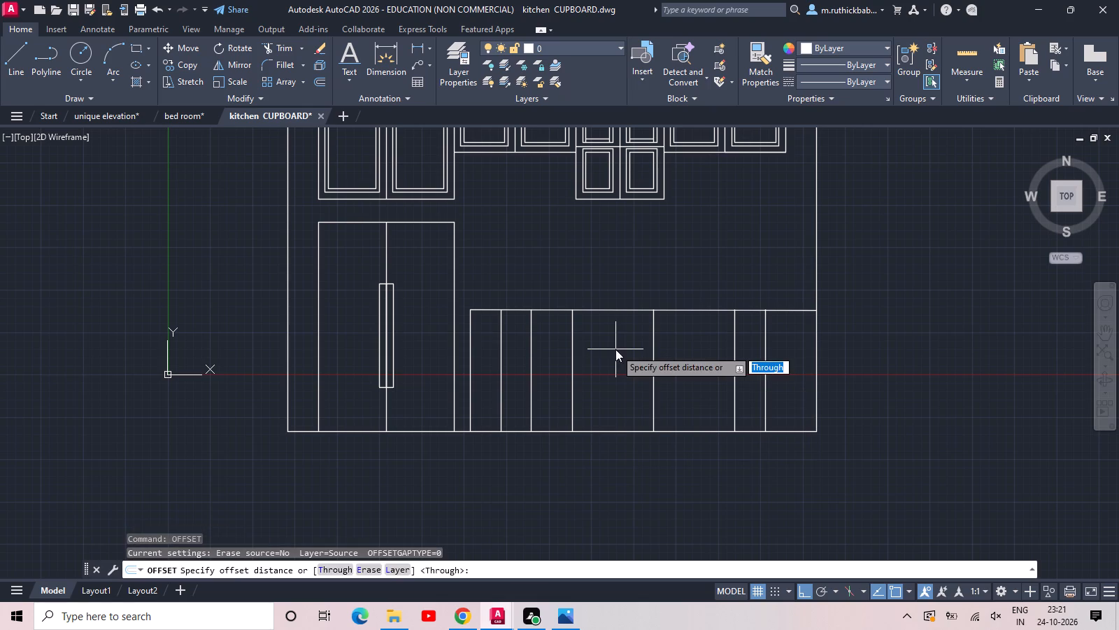
key("space")
left_click(622, 311)
left_click(625, 337)
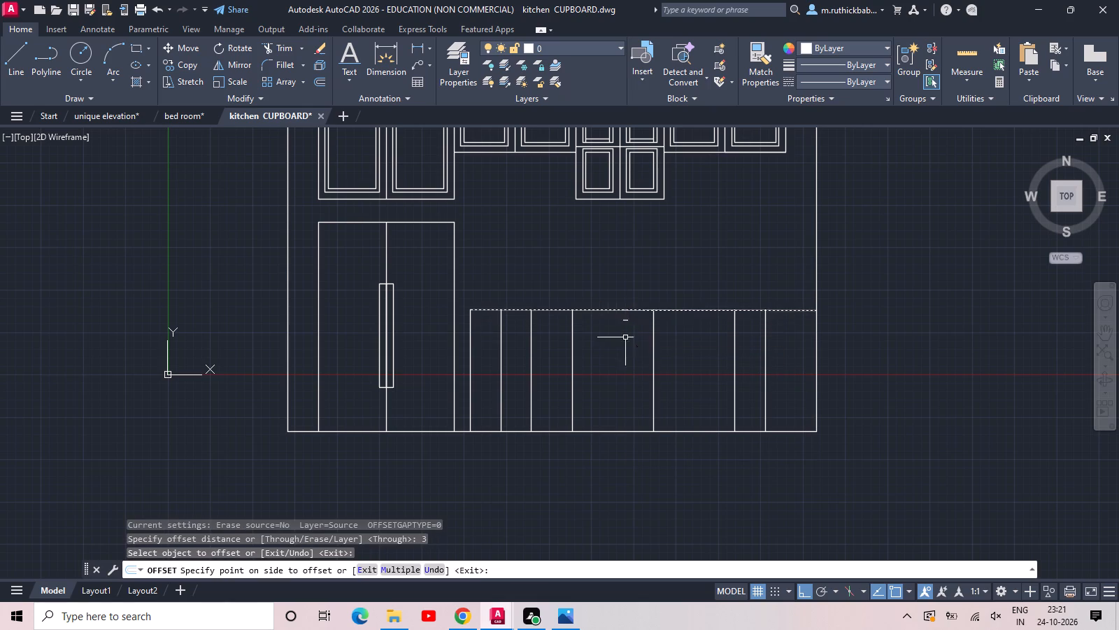
key("Escape")
Trim the six inner base-unit verticals between the two countertop lines.
scroll(571, 326, "up", 1)
type("tr")
key("space")
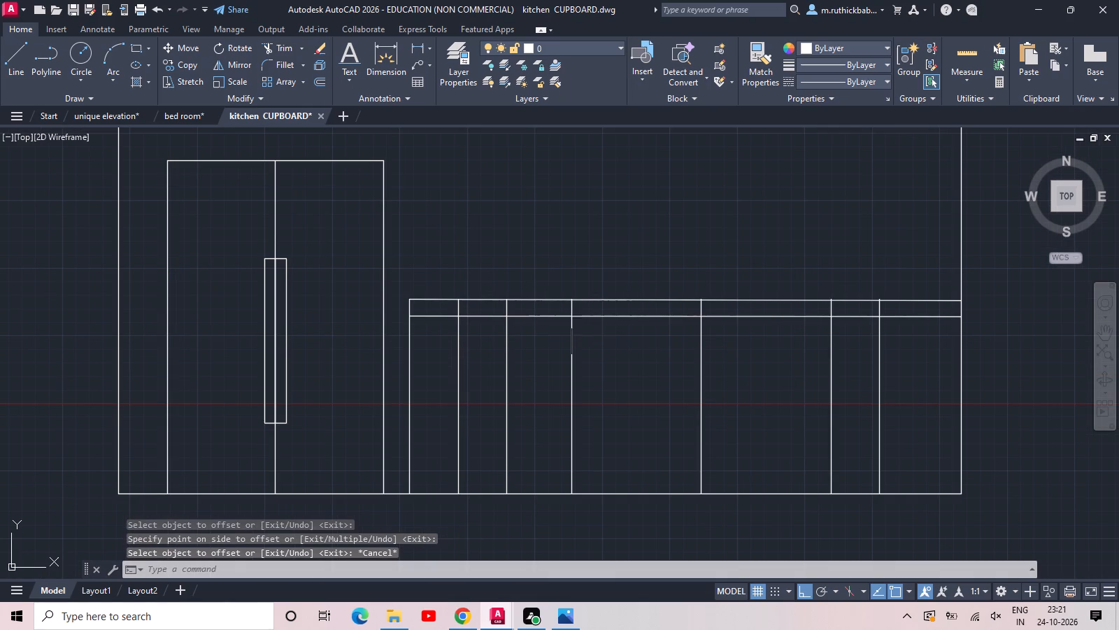
key("space")
left_click(435, 308)
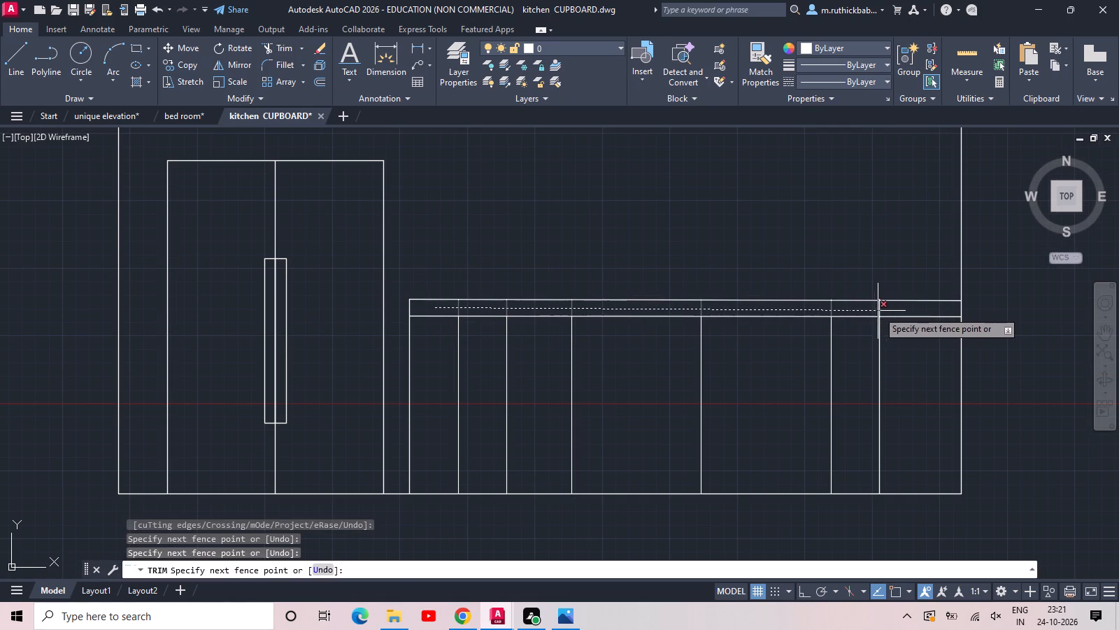
left_click(888, 310)
key("Escape")
Delete the two leftover line fragments at the countertop's top edge above the two rightmost verticals.
scroll(846, 283, "up", 1)
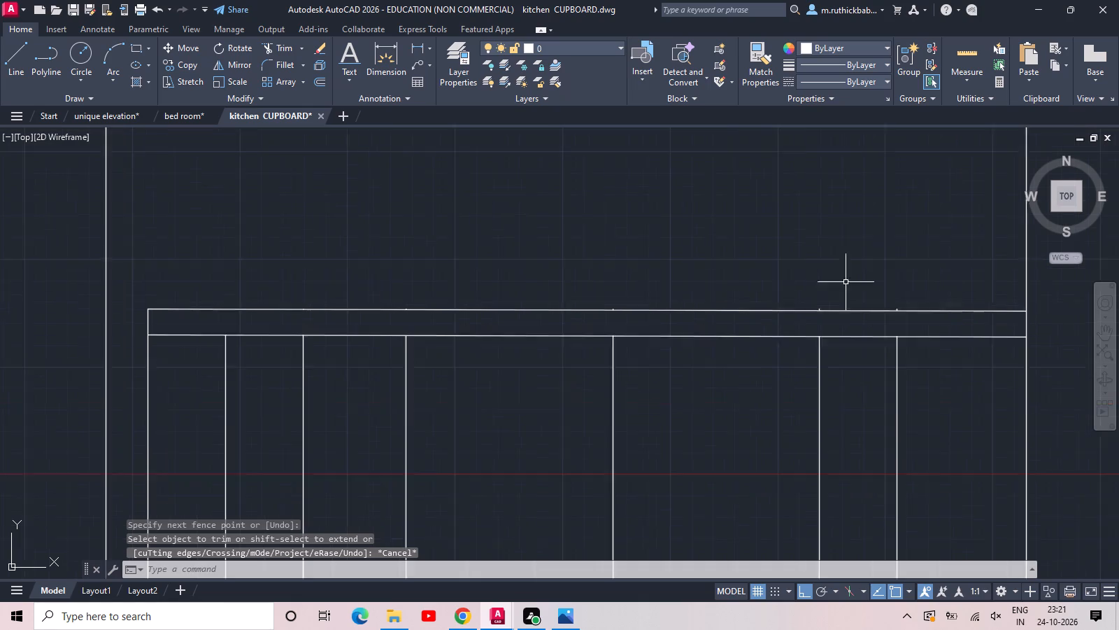
scroll(843, 281, "up", 1)
left_click(758, 296)
left_click(976, 344)
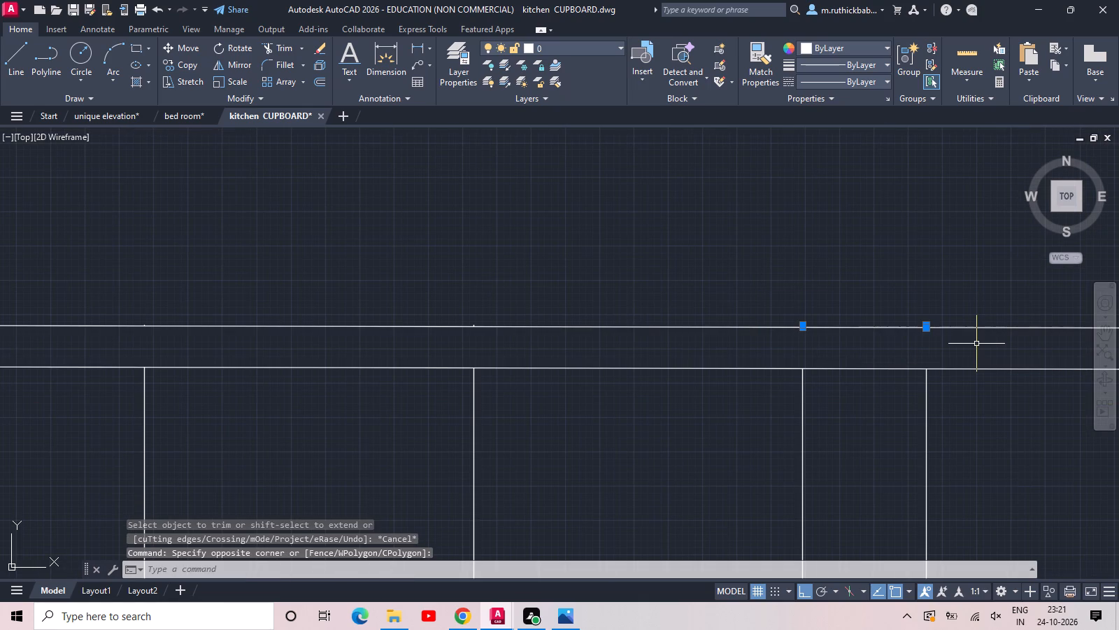
key("Delete")
key("Delete")
Draw a drawer-front rectangle, about 1'-8" wide and 5" high, near the top of each of the two 2' wide base units.
scroll(976, 344, "down", 3)
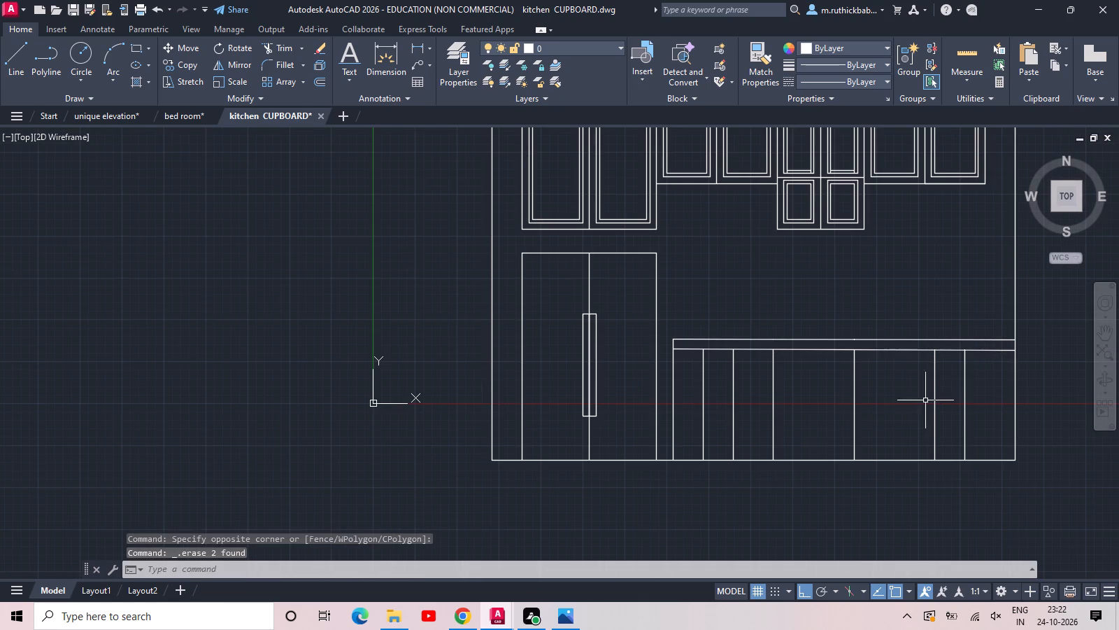
scroll(883, 432, "up", 1)
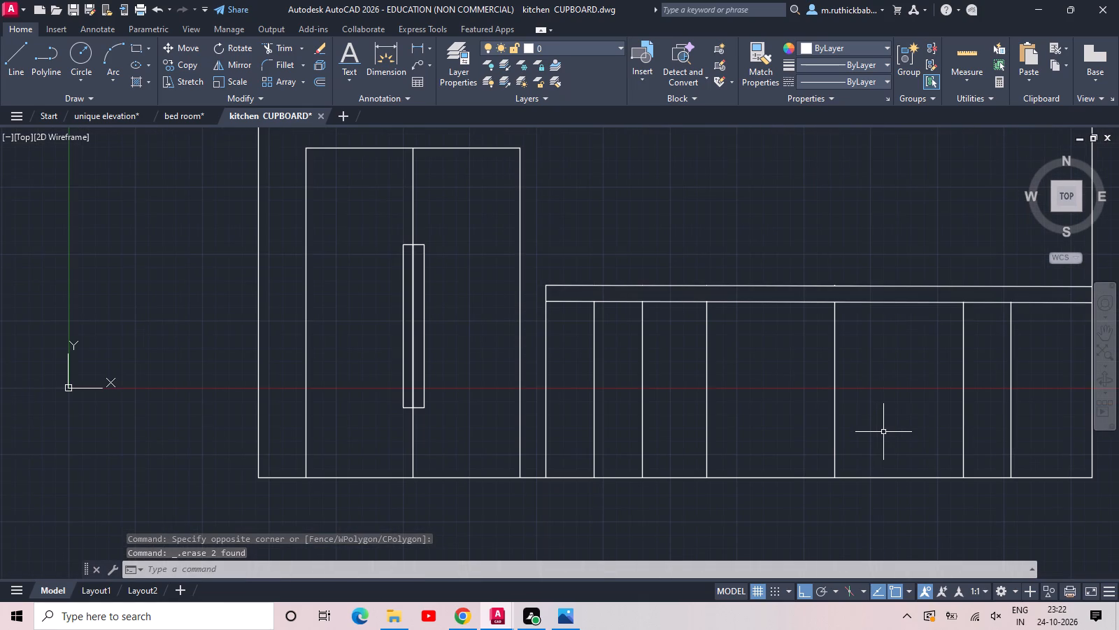
type("rec")
key("space")
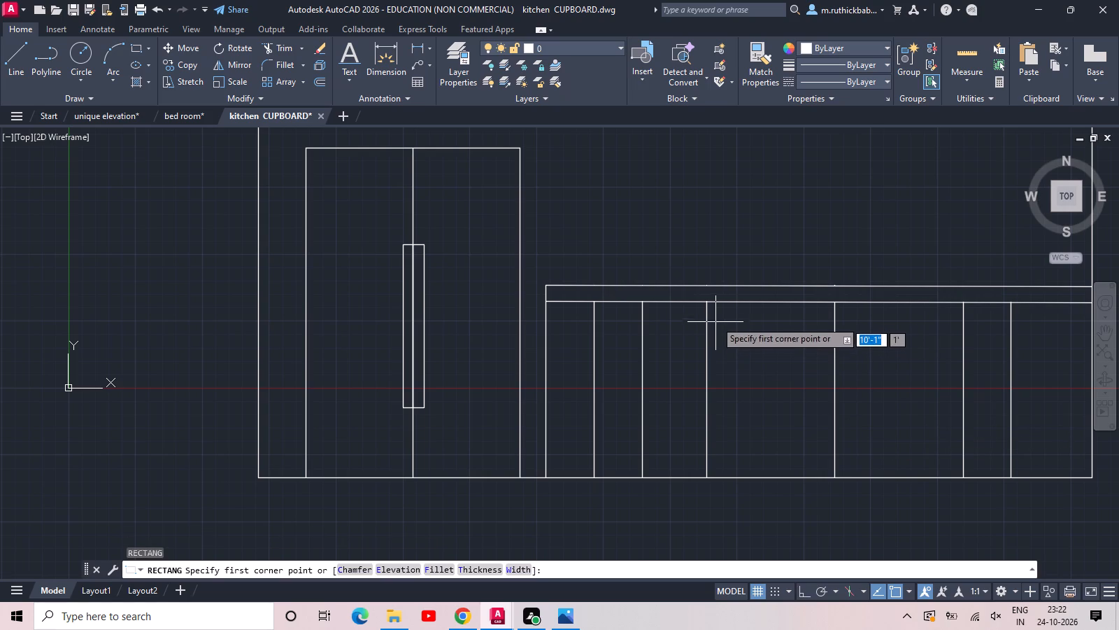
left_click(715, 314)
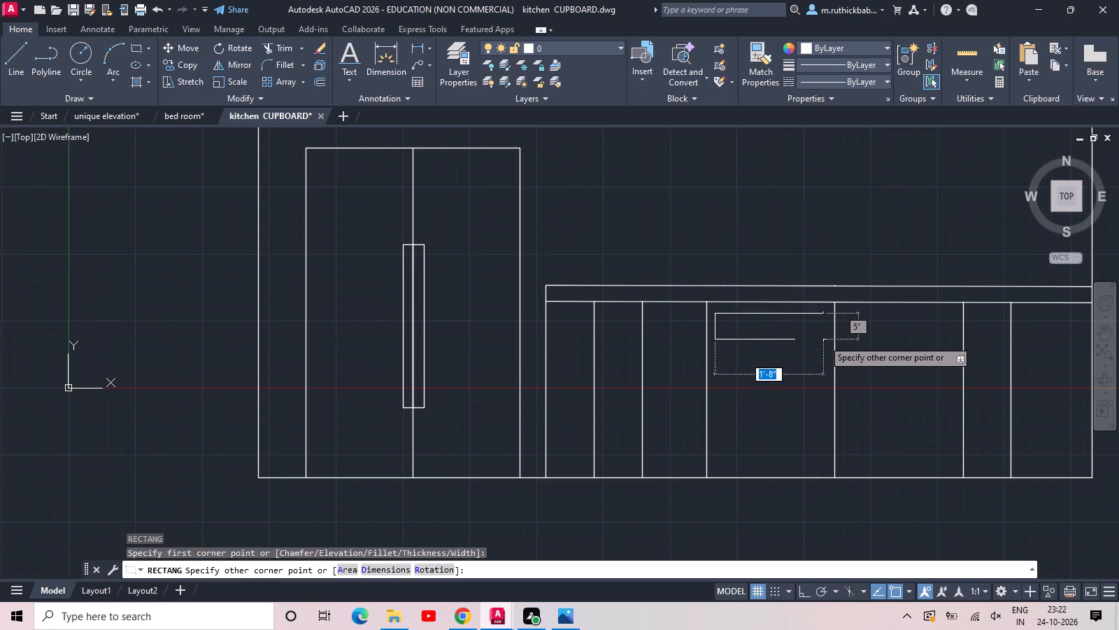
left_click(827, 339)
key("space")
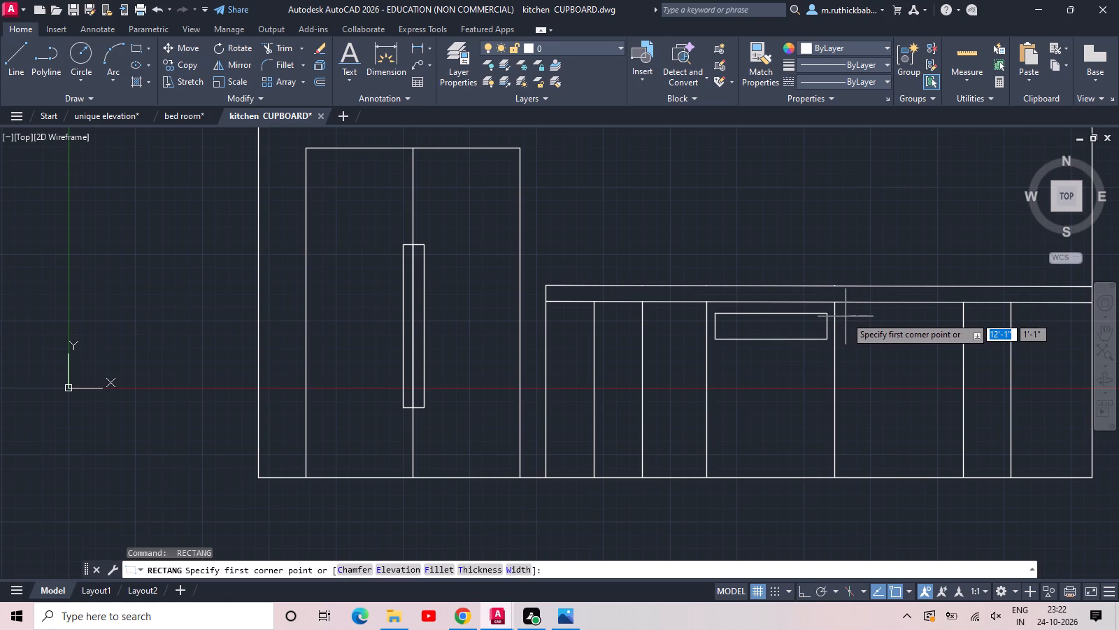
left_click(845, 316)
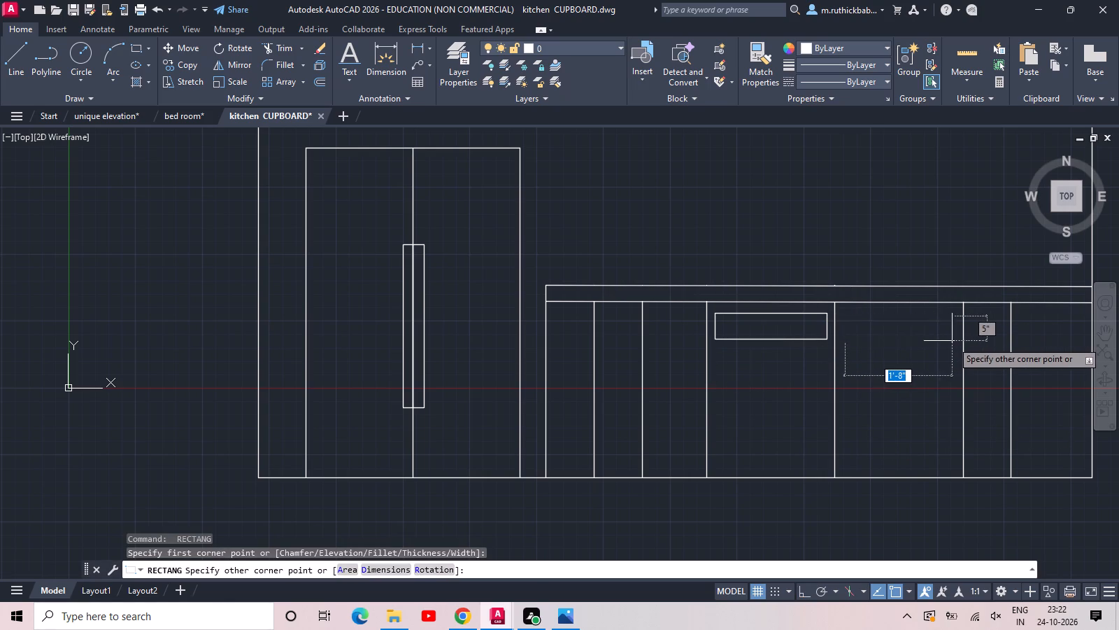
left_click(953, 340)
Draw a door-panel rectangle, about 1'-6" high, below the drawer front in each of the two 2' wide base units.
key("space")
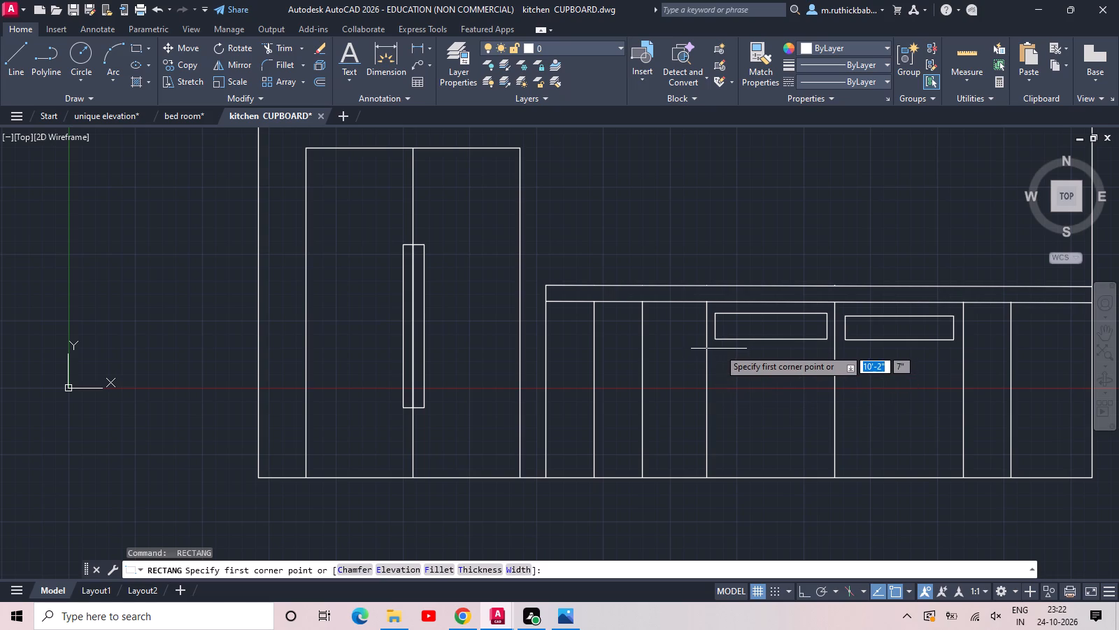
left_click(717, 357)
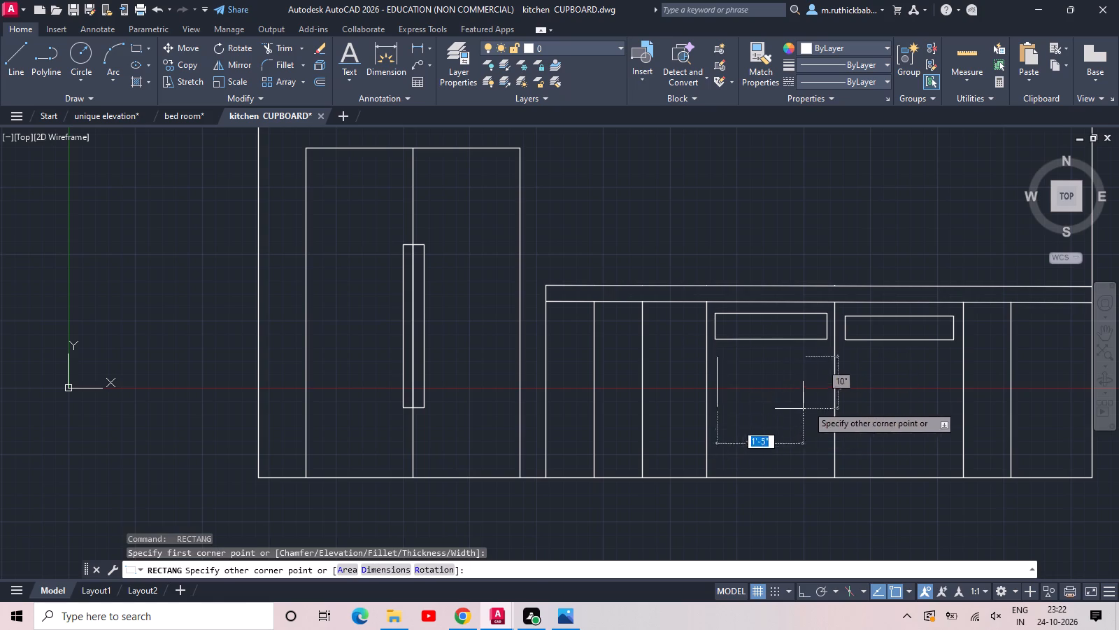
left_click(825, 455)
key("space")
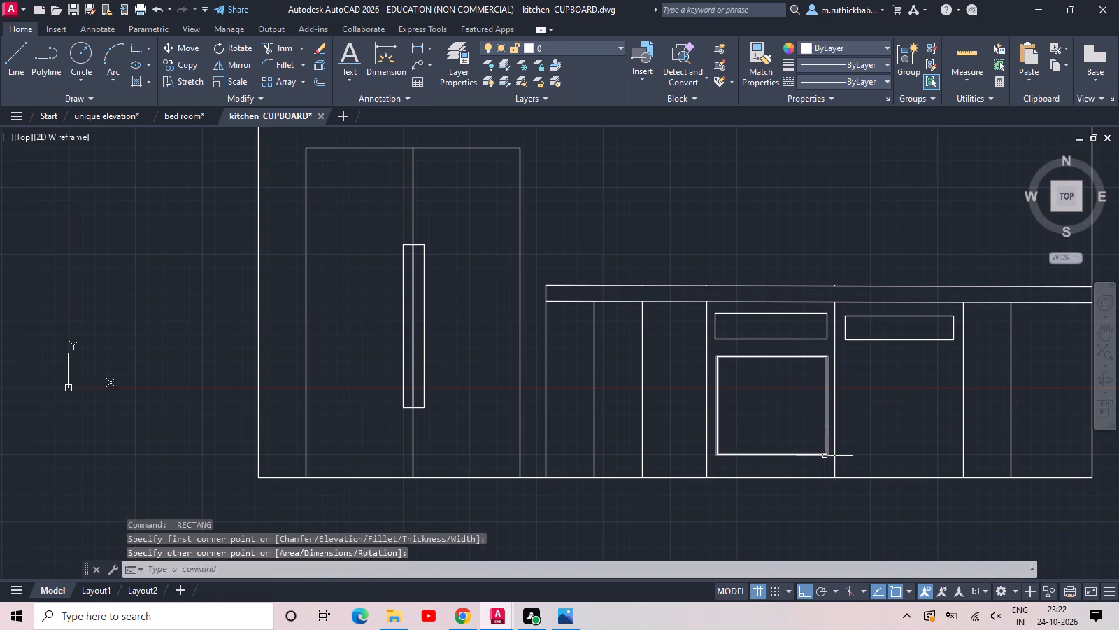
left_click(843, 358)
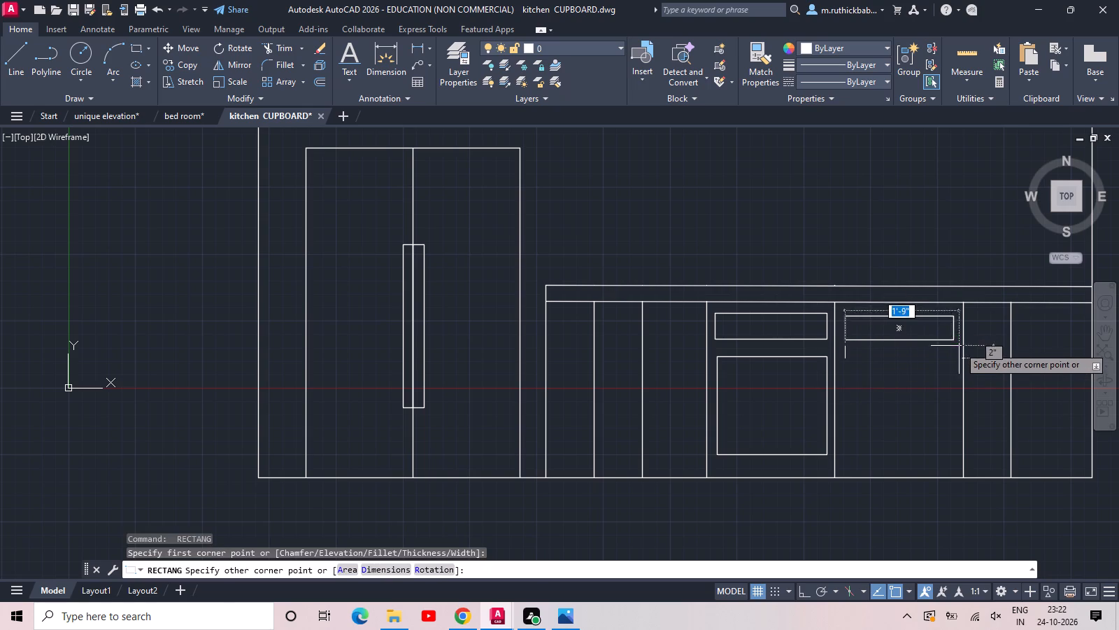
left_click(958, 453)
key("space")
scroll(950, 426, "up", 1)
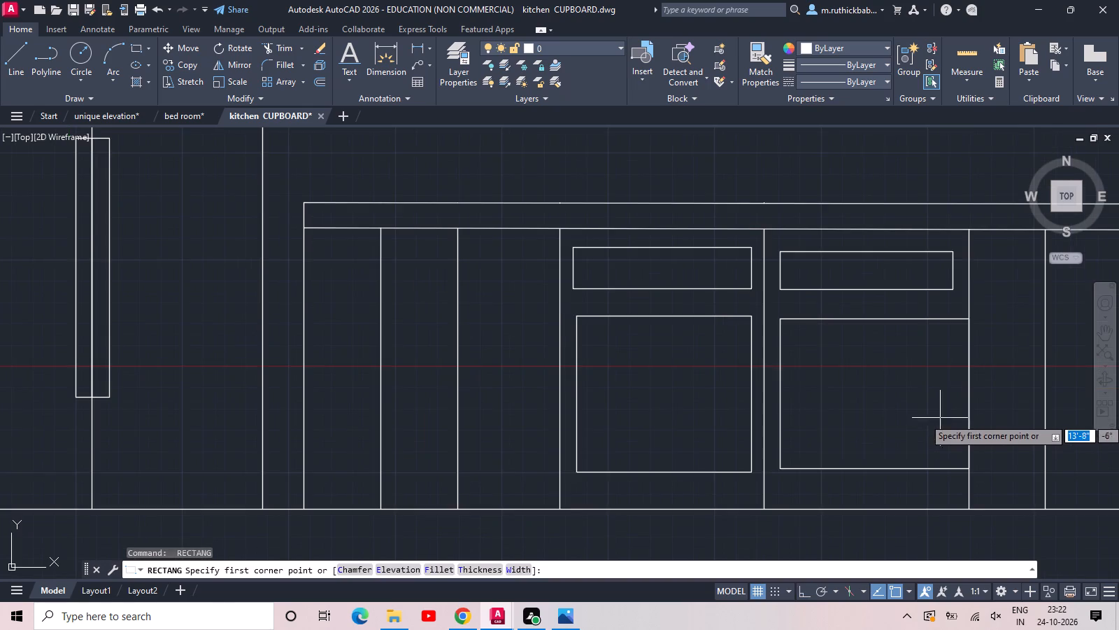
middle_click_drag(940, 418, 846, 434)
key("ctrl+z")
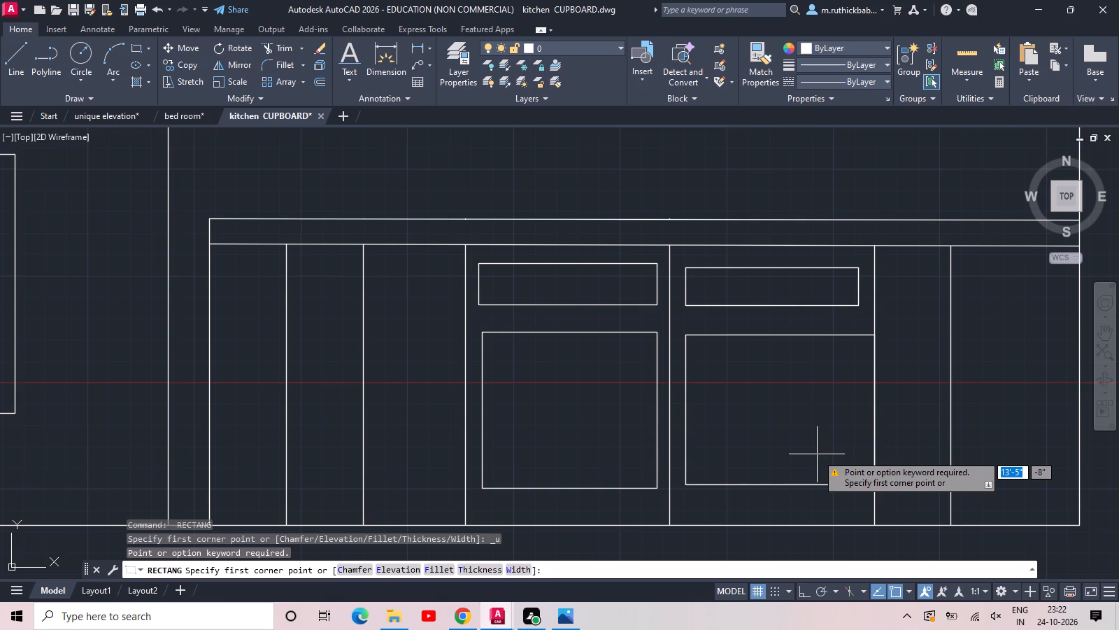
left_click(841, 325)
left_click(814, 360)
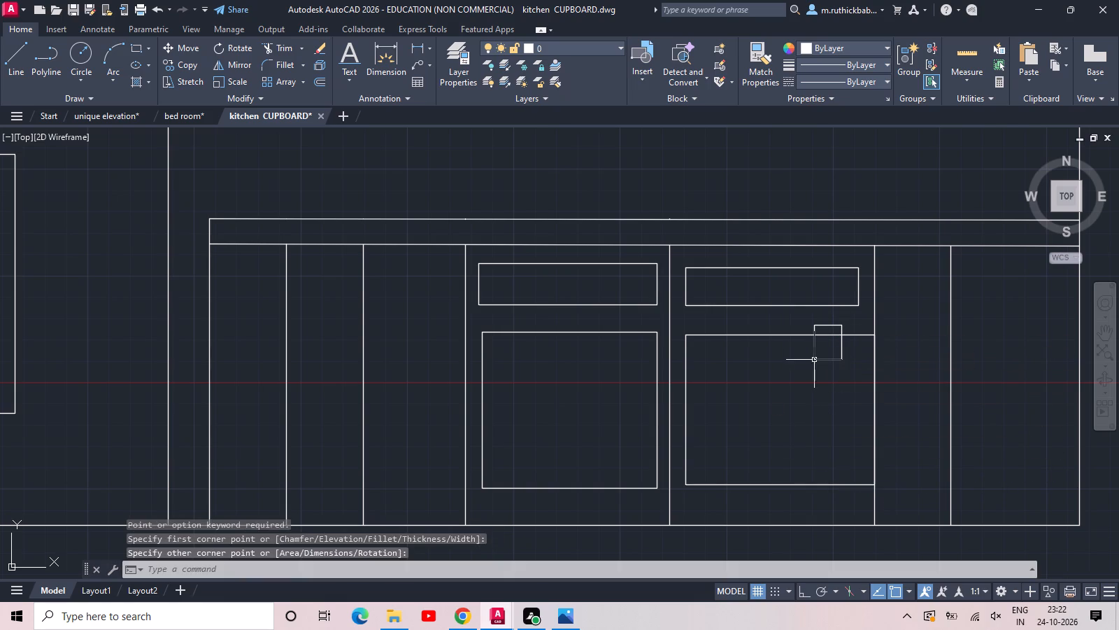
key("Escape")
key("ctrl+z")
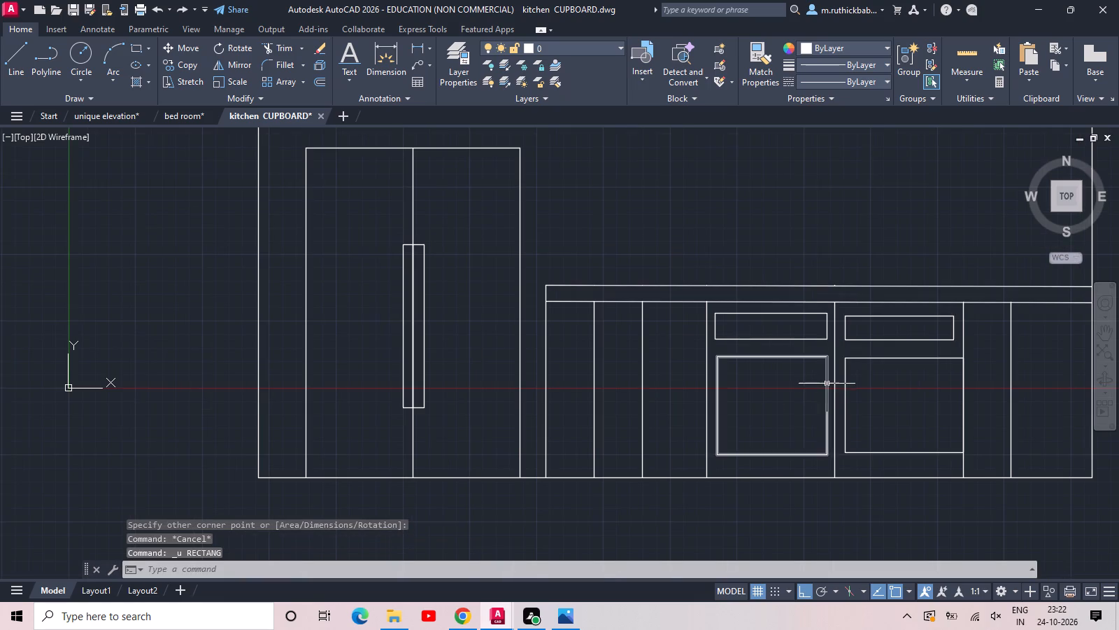
Stretch the right edge of the right-hand door panel about 2" inward, in line with the drawer front above it.
left_click(947, 369)
left_click(918, 354)
middle_click_drag(928, 375, 678, 362)
scroll(700, 383, "up", 2)
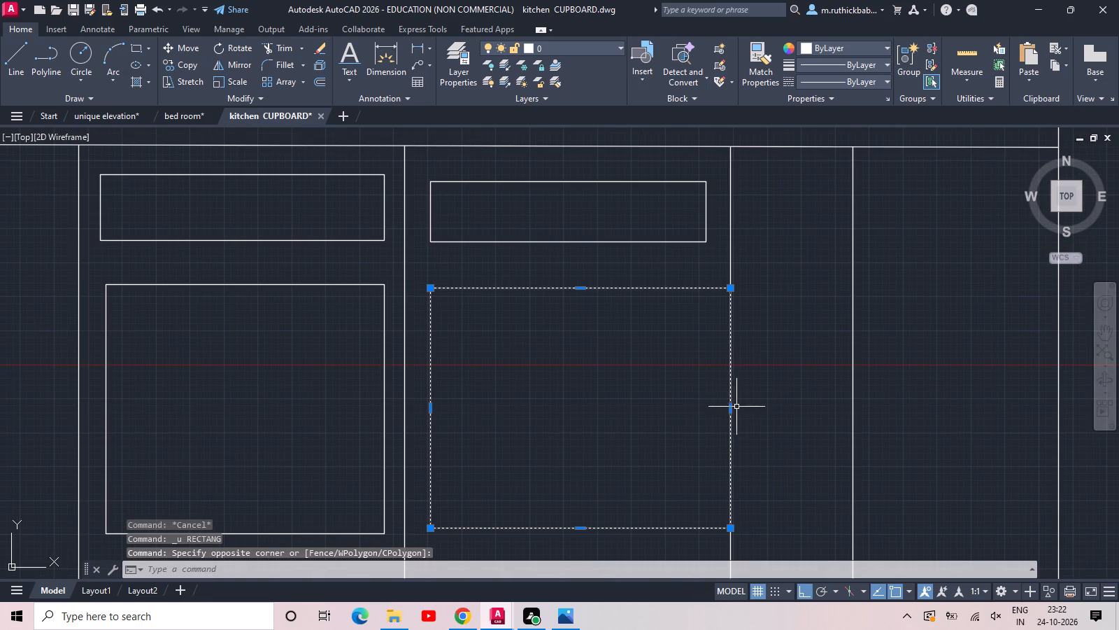
left_click(732, 408)
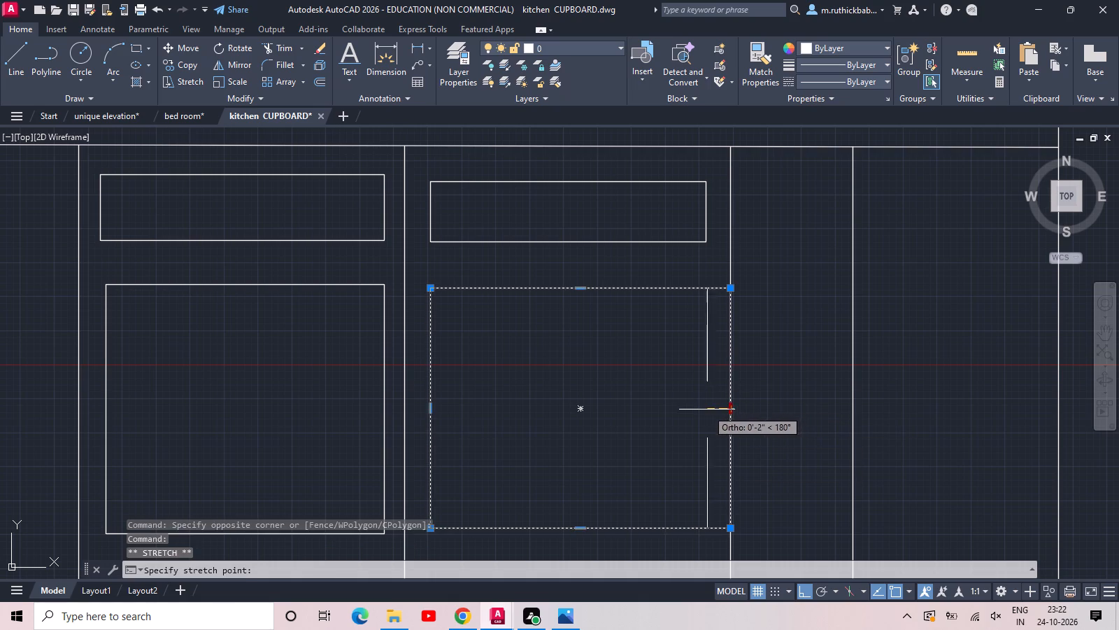
left_click(706, 409)
key("Escape")
Draw a horizontal line across the full width of the right-hand door panel, just below its top edge.
type("l")
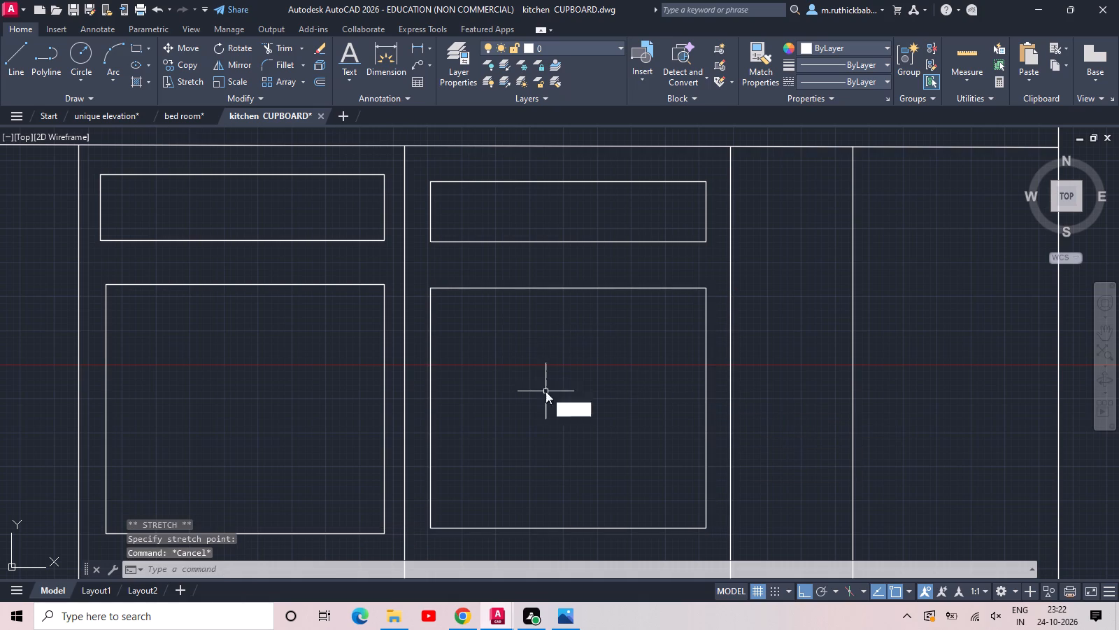
key("space")
left_click(433, 307)
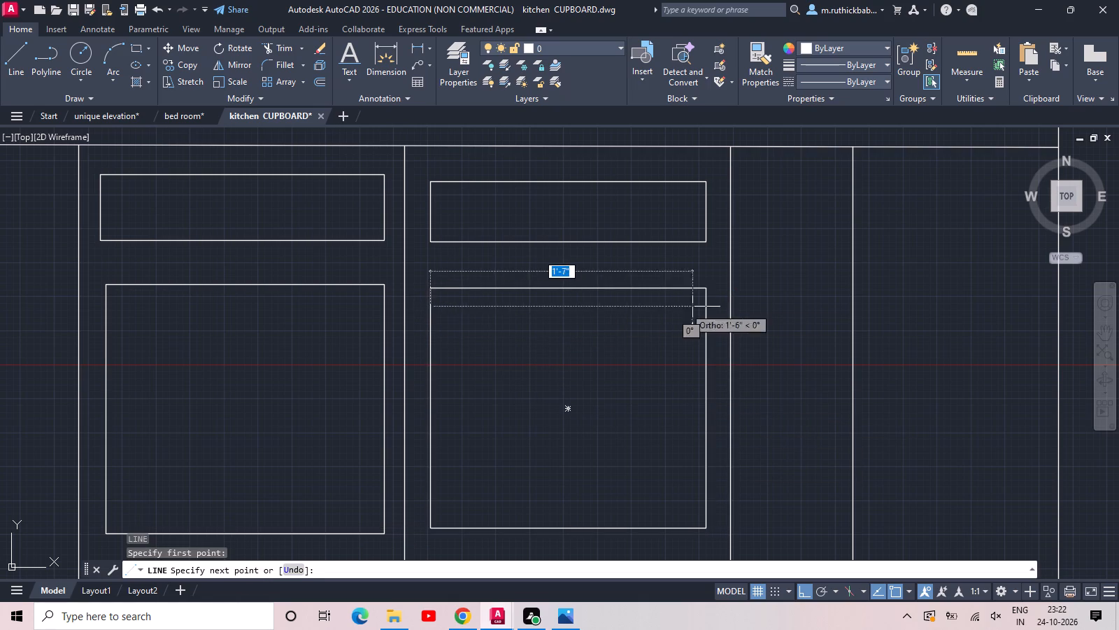
left_click(704, 307)
key("space")
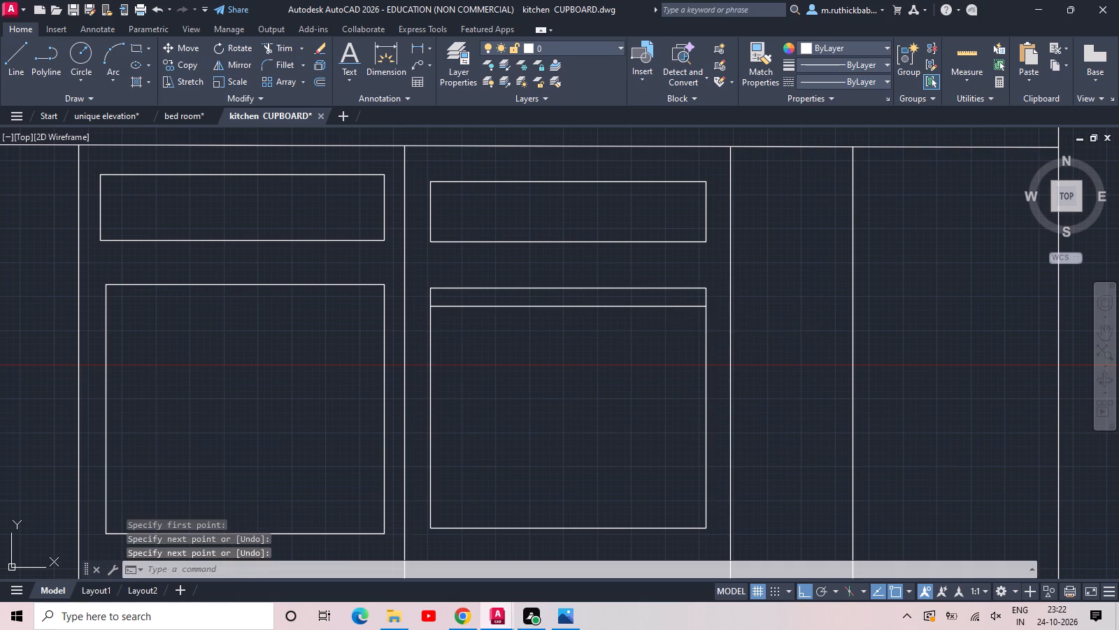
Copy the horizontal line as a 20-item array fitted down to the door panel's bottom edge to form louvres.
left_click(675, 327)
left_click(642, 301)
key("c")
key("o")
key("space")
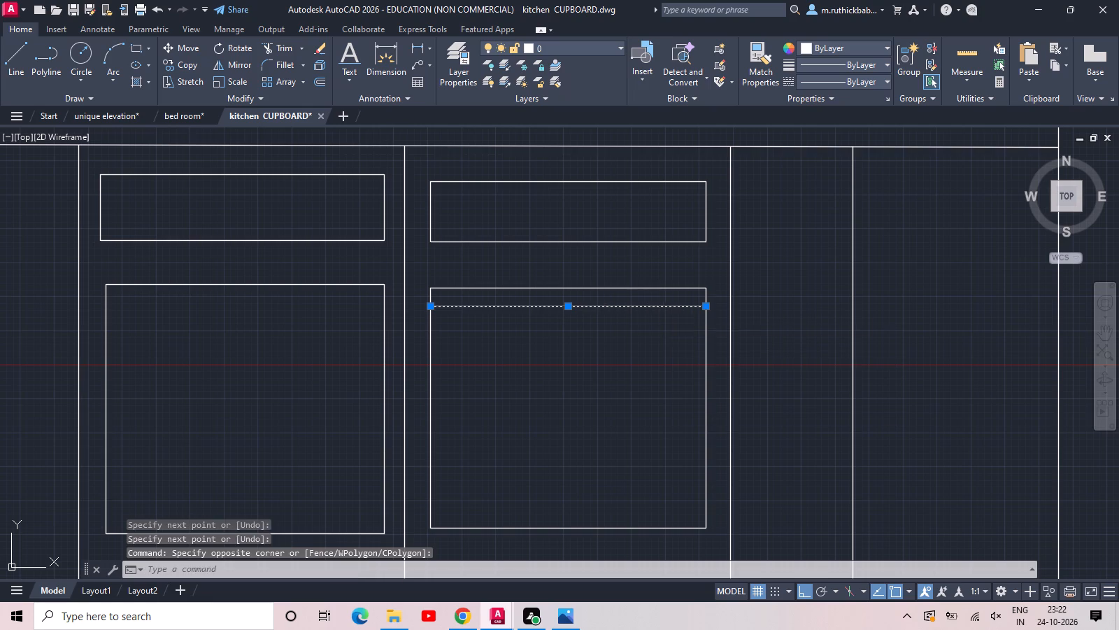
left_click(703, 308)
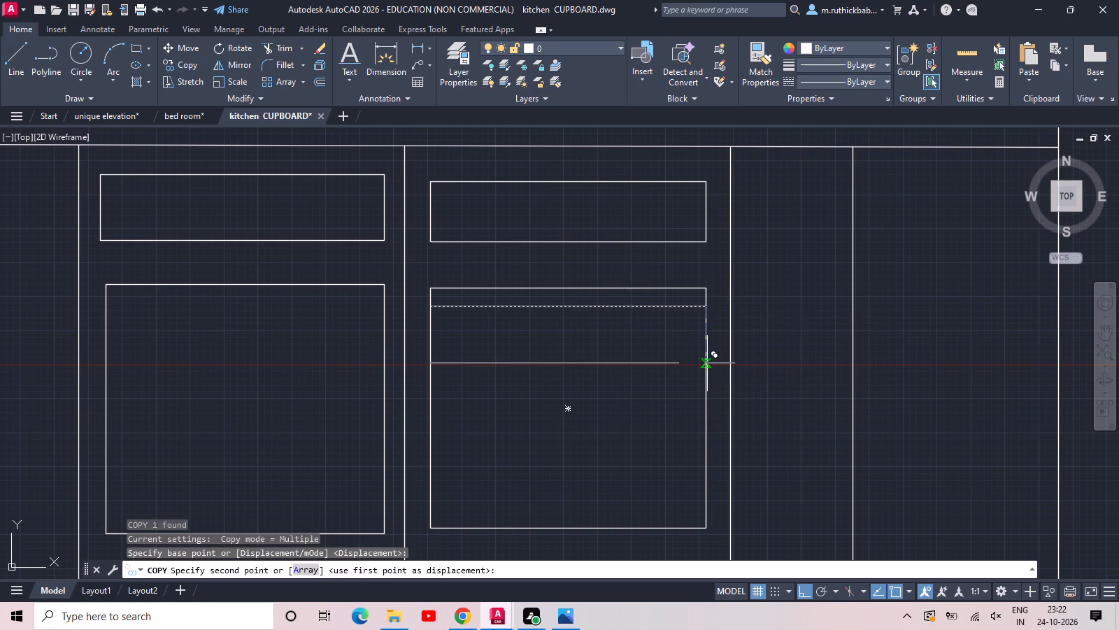
type("arr")
key("space")
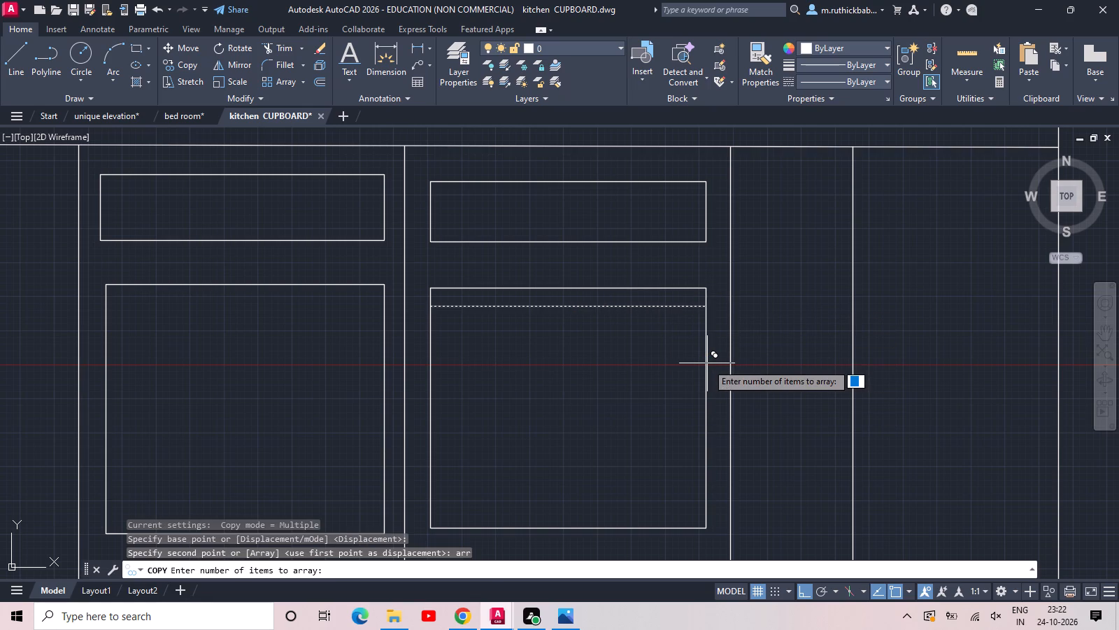
type("20")
key("space")
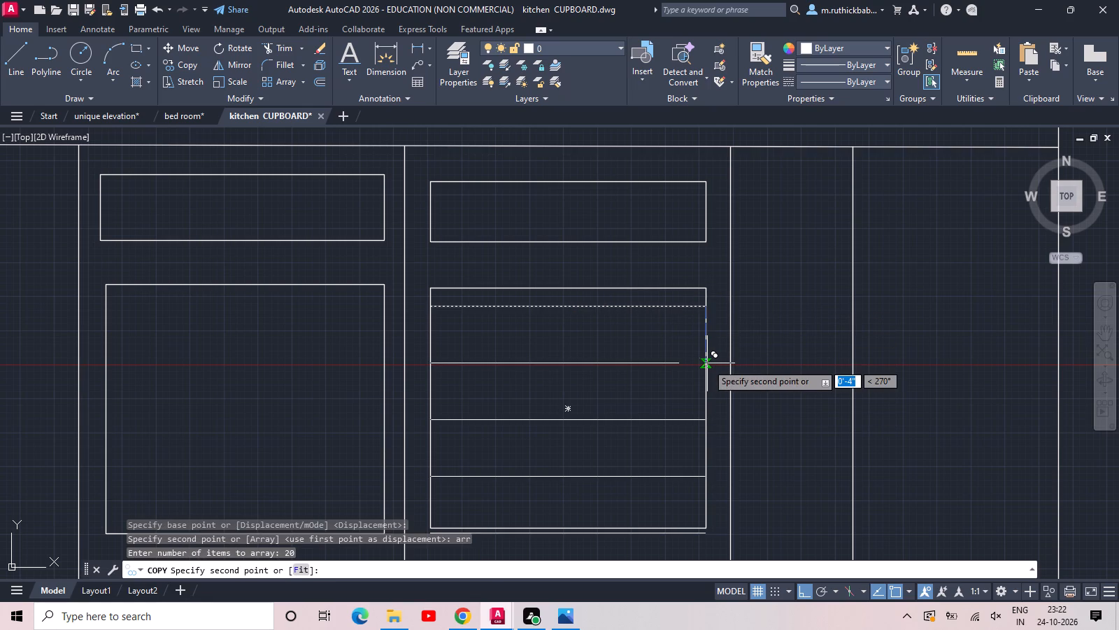
type("f")
key("space")
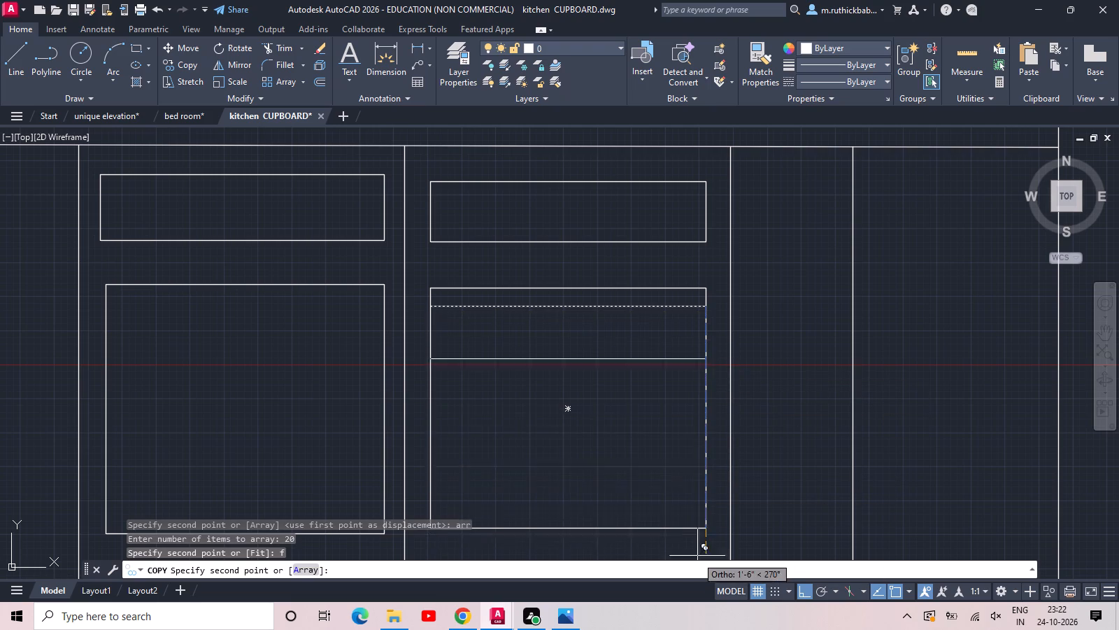
left_click(701, 527)
key("Escape")
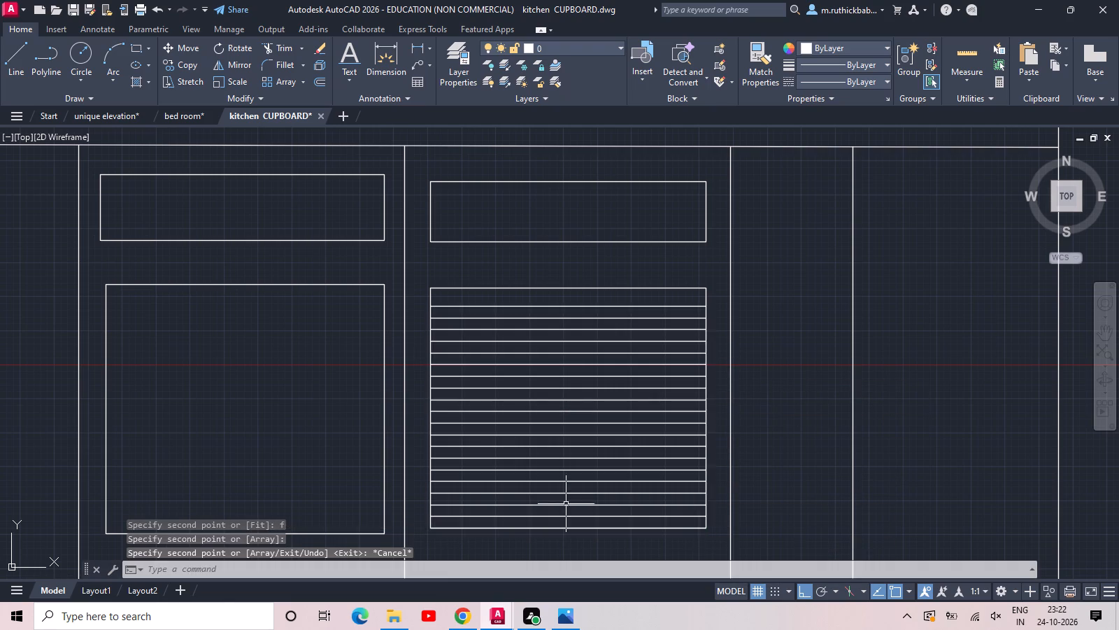
Draw two stacked drawer rectangles, each about 1'-6" wide, inside the panel of the left-hand 2' wide base unit.
scroll(545, 492, "down", 1)
middle_click_drag(517, 463, 704, 393)
scroll(608, 356, "up", 1)
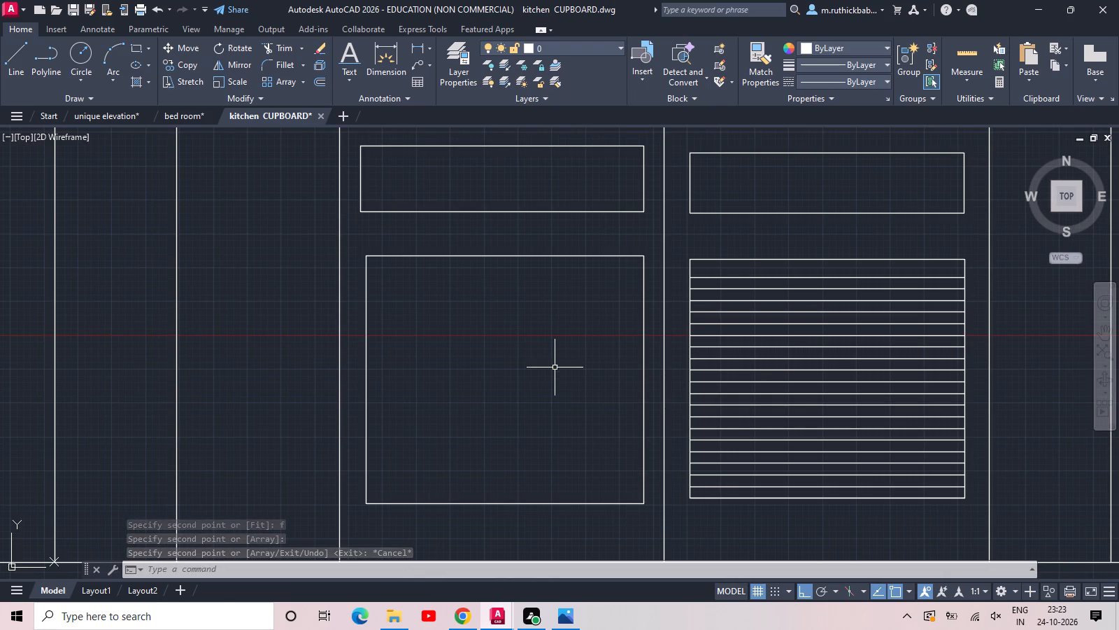
key("r")
type("ec")
key("space")
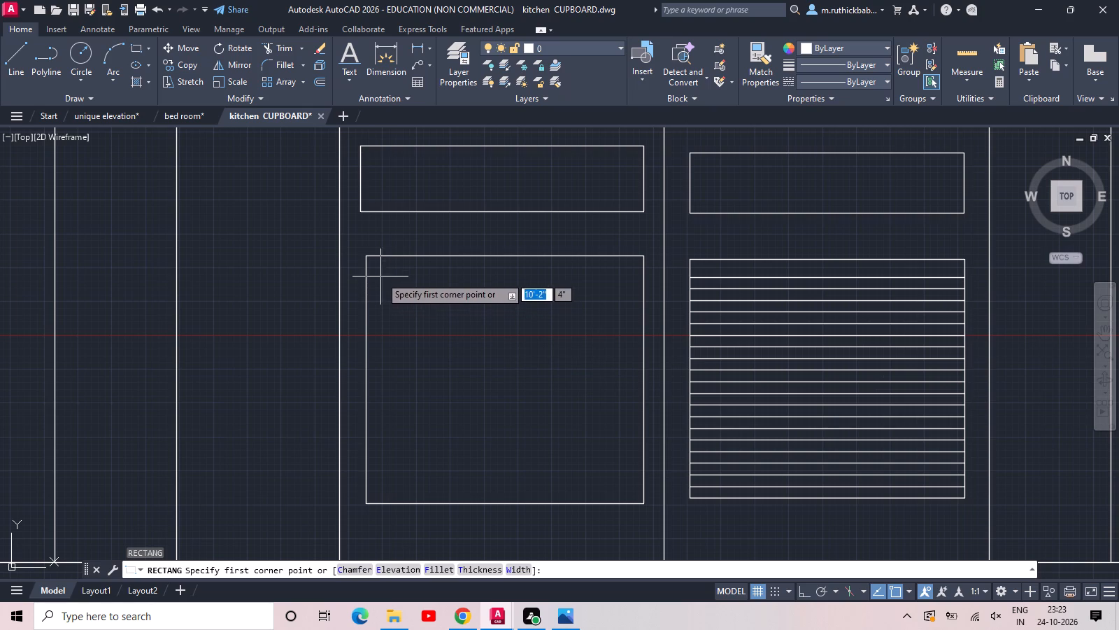
left_click(380, 276)
left_click(621, 366)
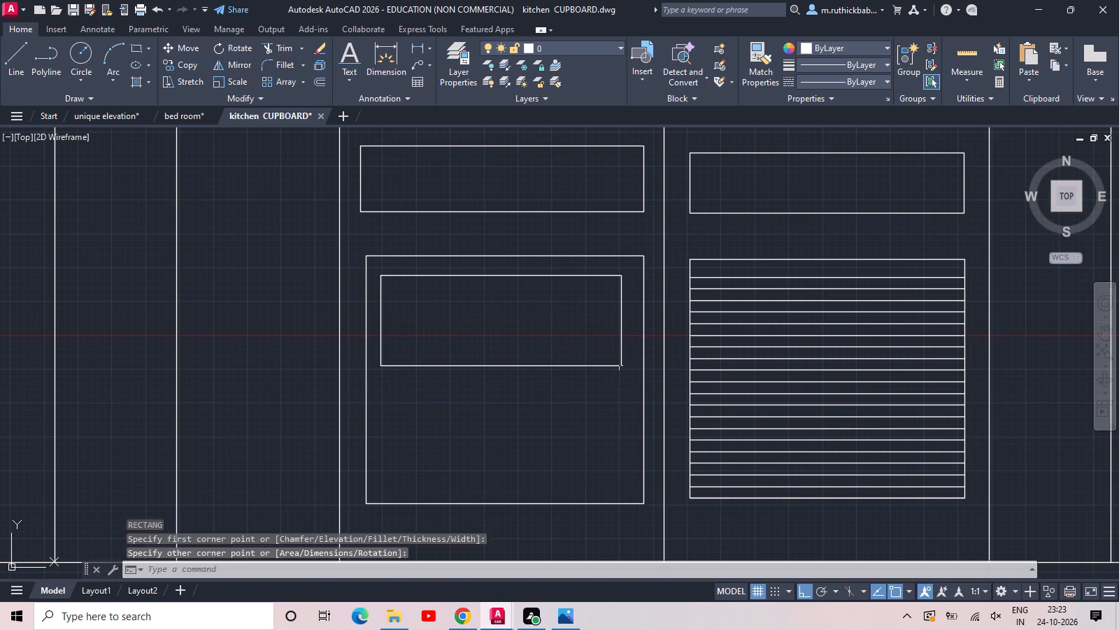
key("space")
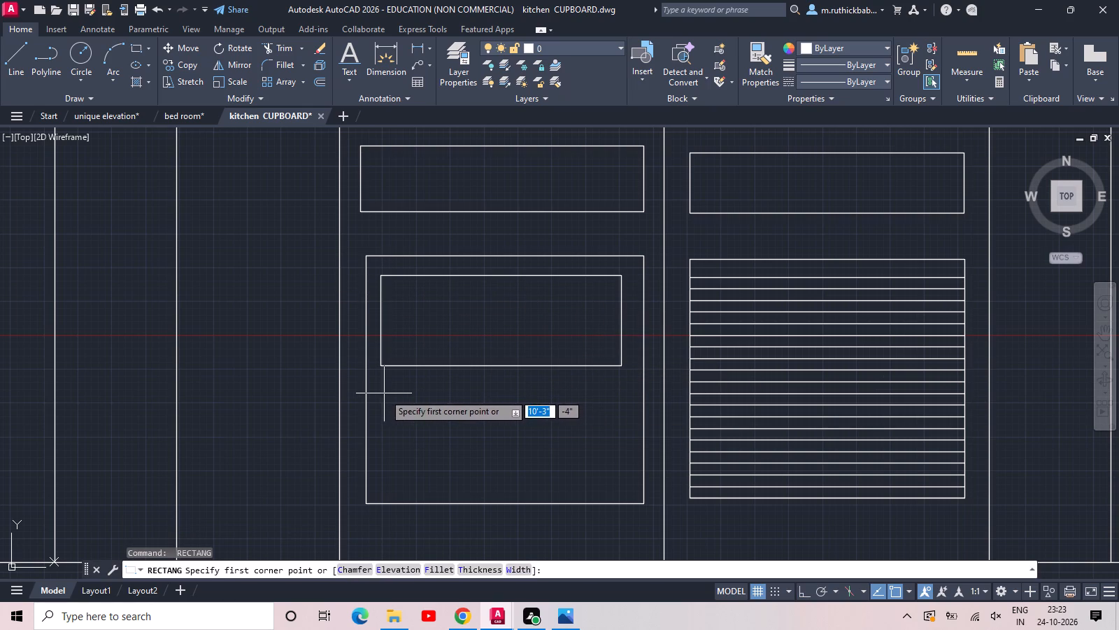
left_click(384, 394)
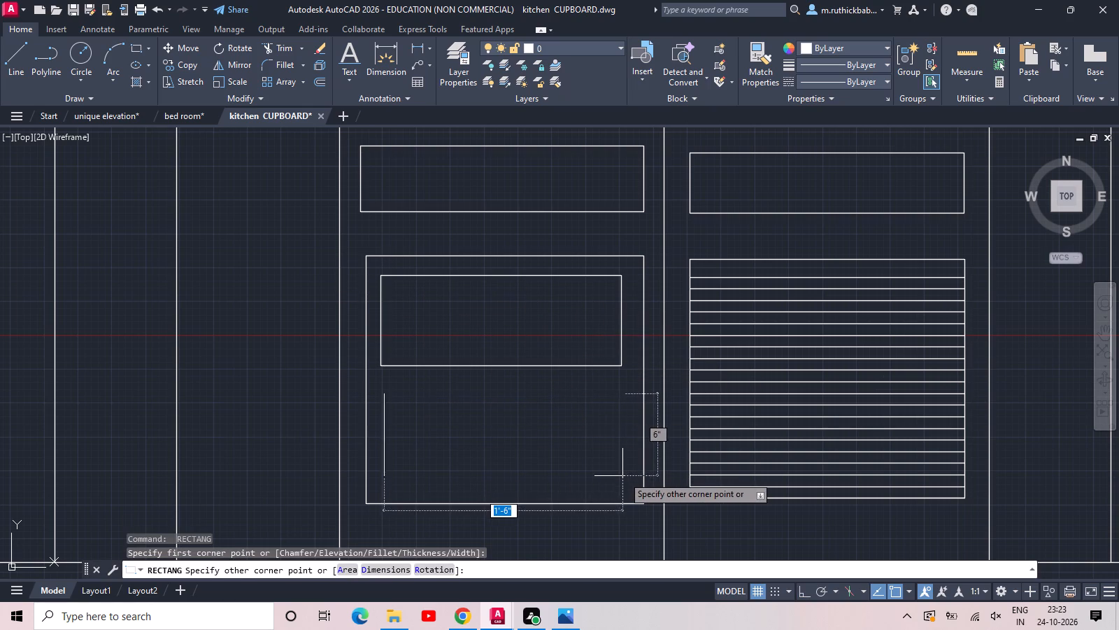
left_click(624, 486)
Draw a handle rectangle, about 7" wide and 1" high, near the bottom of each of the two stacked drawers.
key("space")
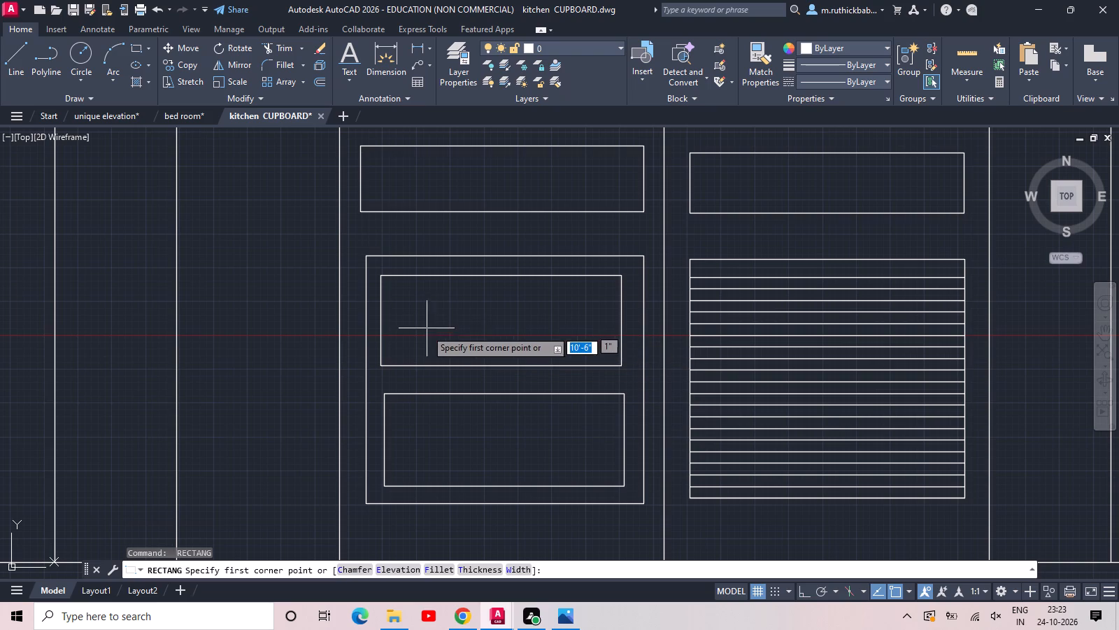
left_click(451, 339)
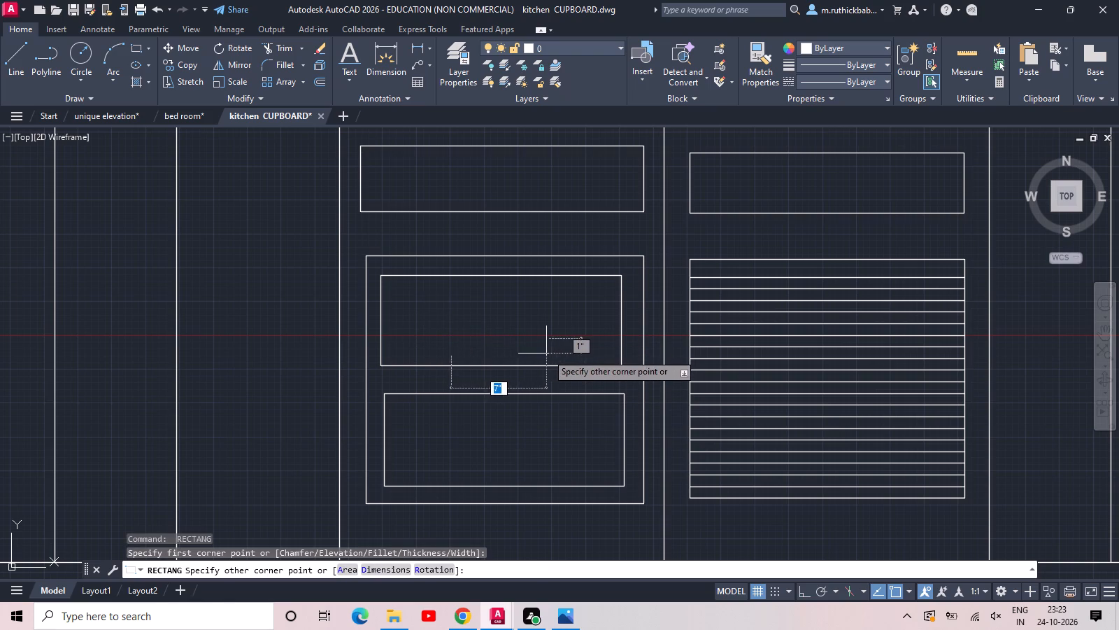
left_click(551, 353)
key("space")
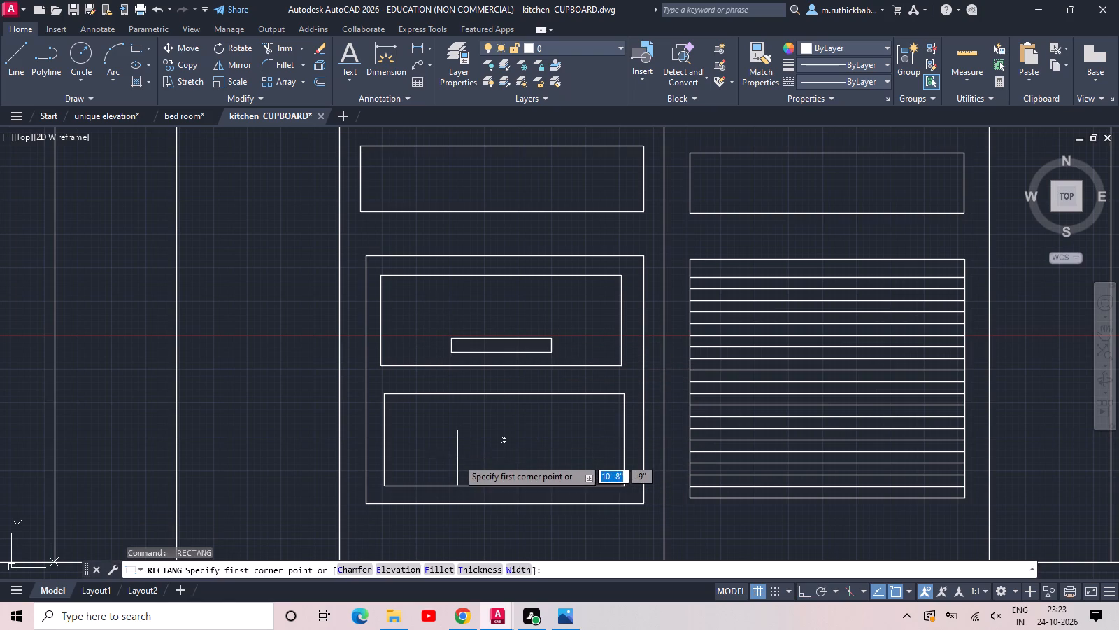
left_click(457, 459)
left_click(559, 476)
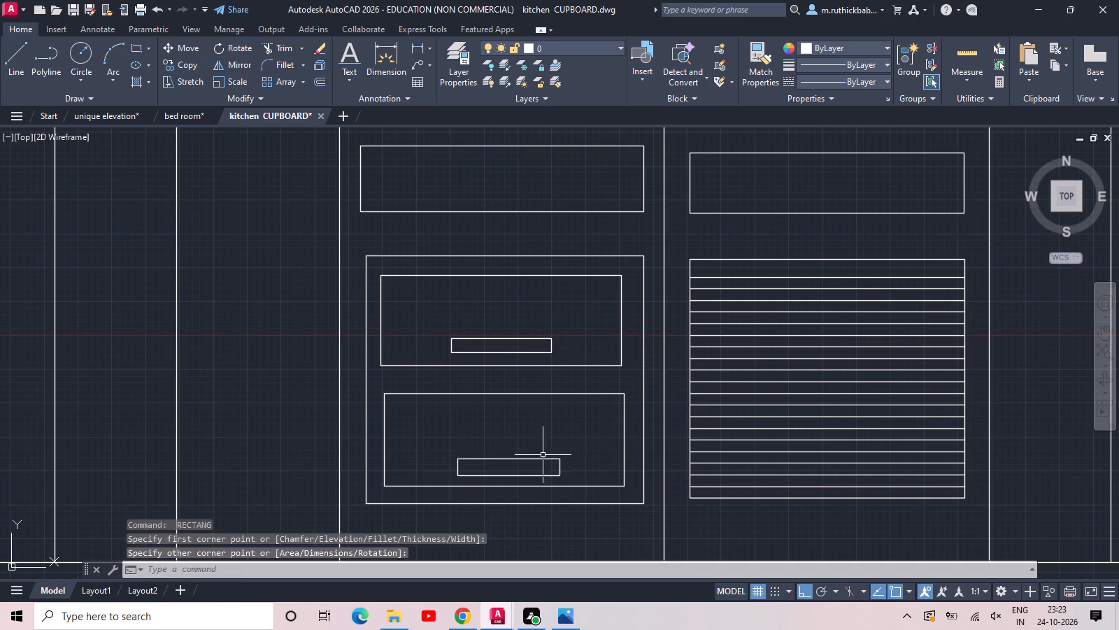
scroll(536, 434, "down", 2)
key("Escape")
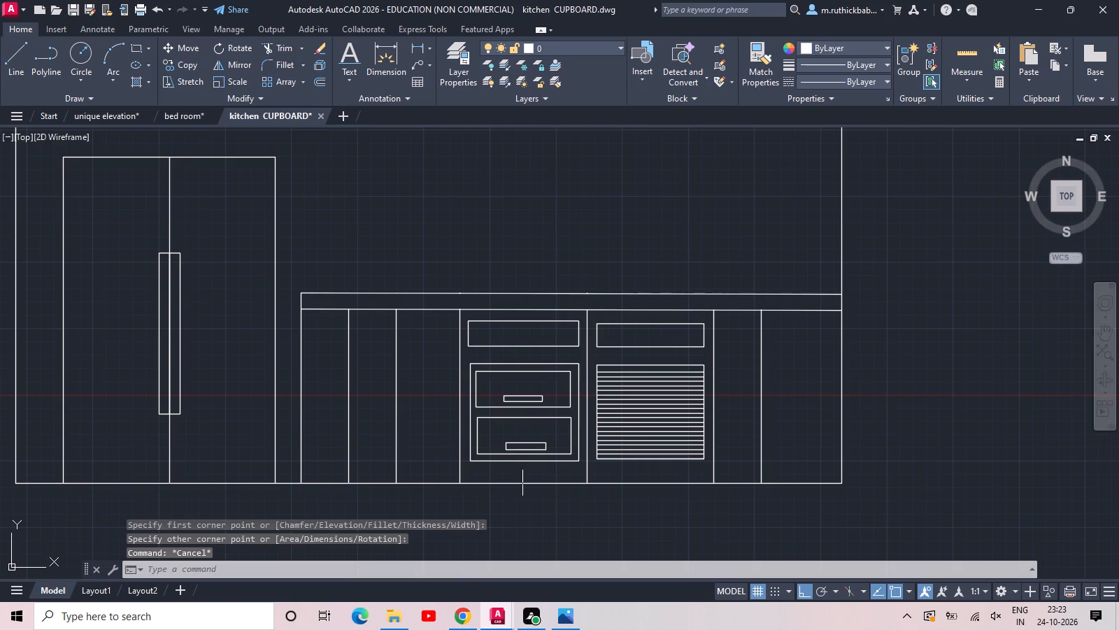
Save the kitchen cupboard drawing.
key("ctrl+s")
key("ctrl+s")
Draw two rectangular panels 3' wide and about 2'-2" high, one beneath each pair of short upper cabinets flanking the central unit.
scroll(522, 468, "down", 2)
middle_click_drag(522, 468, 540, 538)
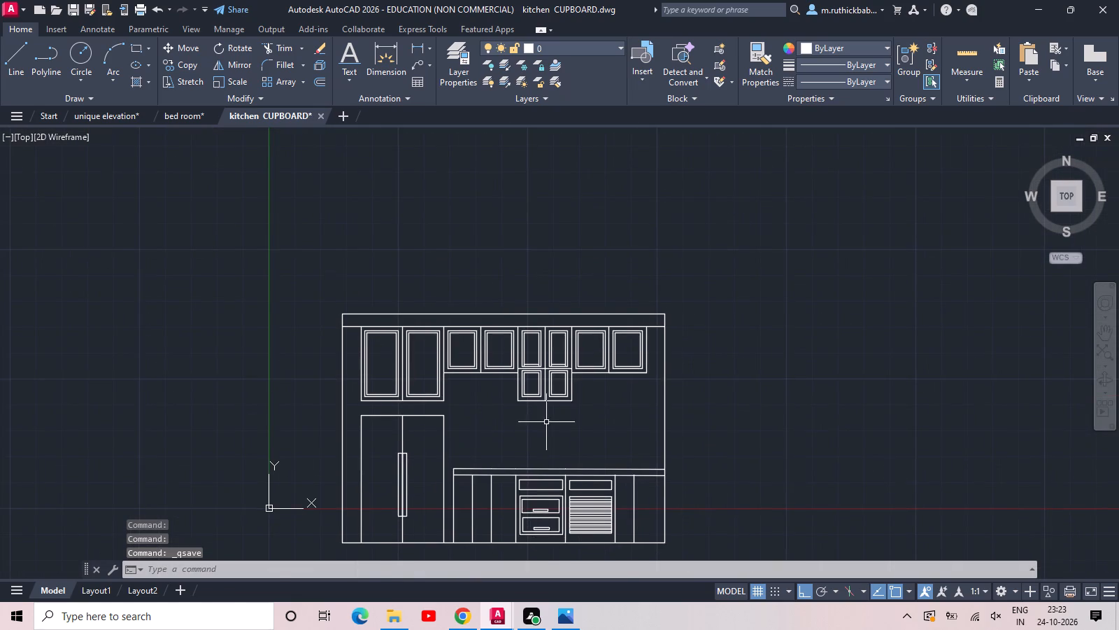
scroll(546, 415, "up", 2)
middle_click_drag(546, 414, 541, 402)
middle_click_drag(497, 408, 643, 394)
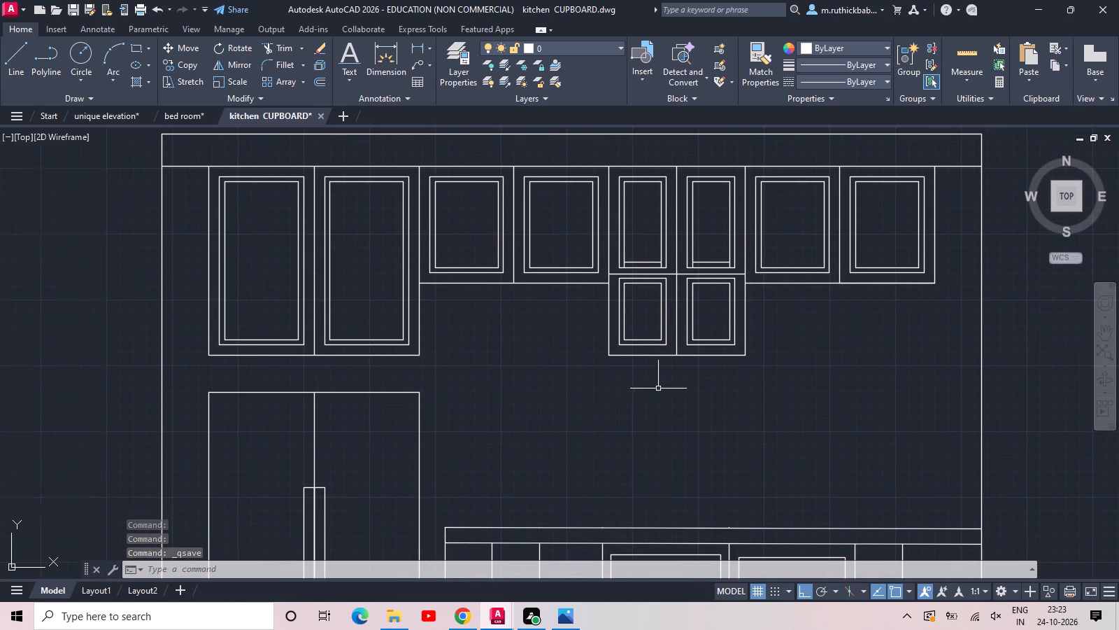
key("r")
type("ec")
key("space")
left_click(421, 286)
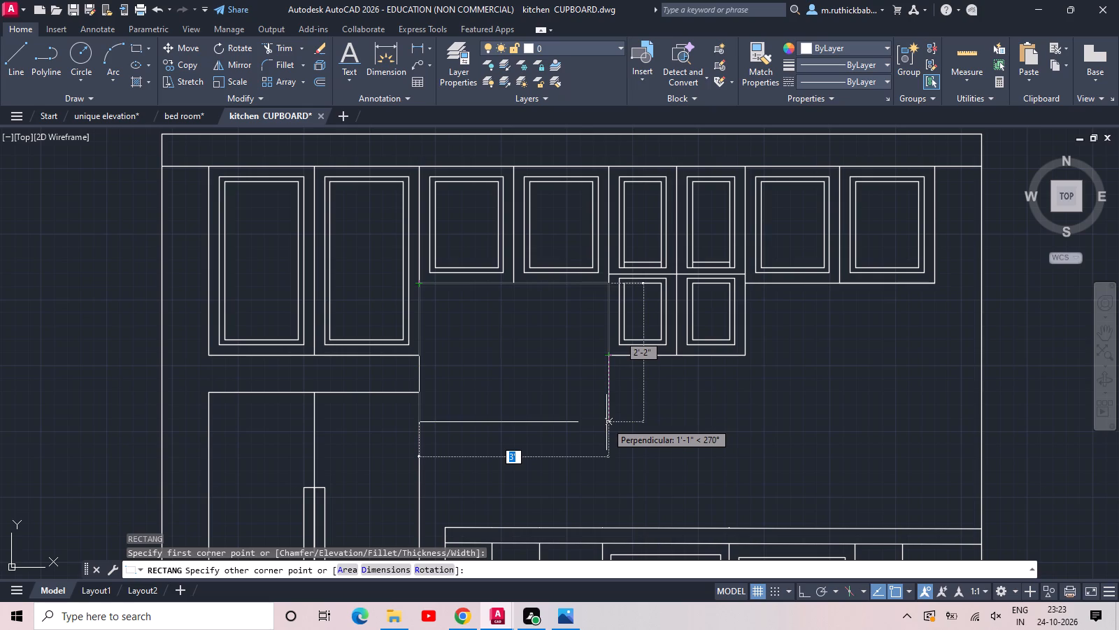
left_click(605, 419)
key("space")
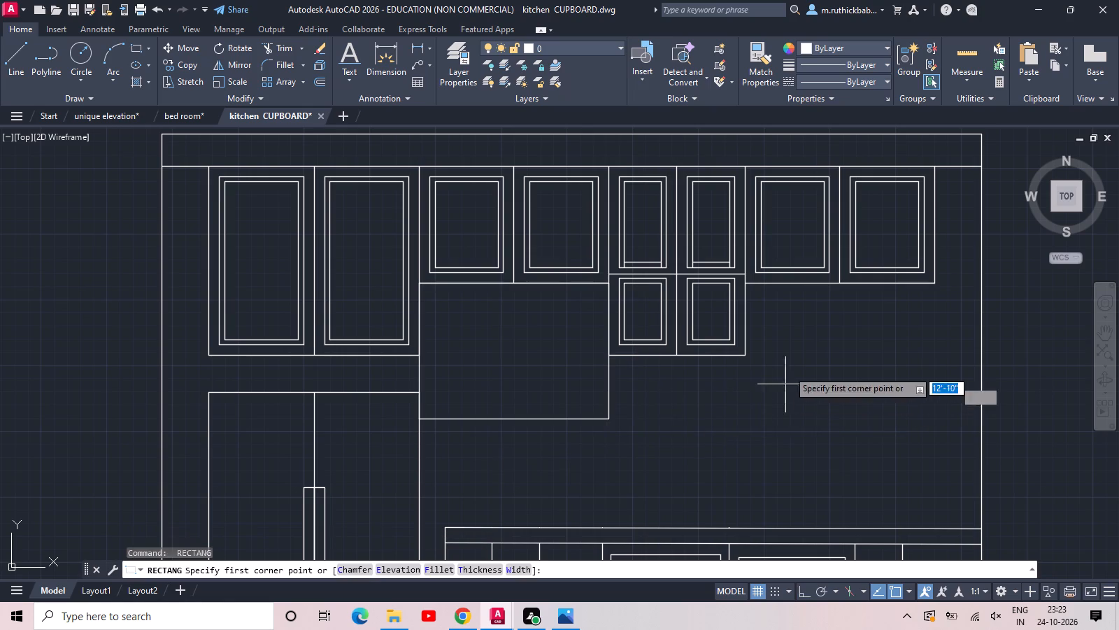
left_click(746, 286)
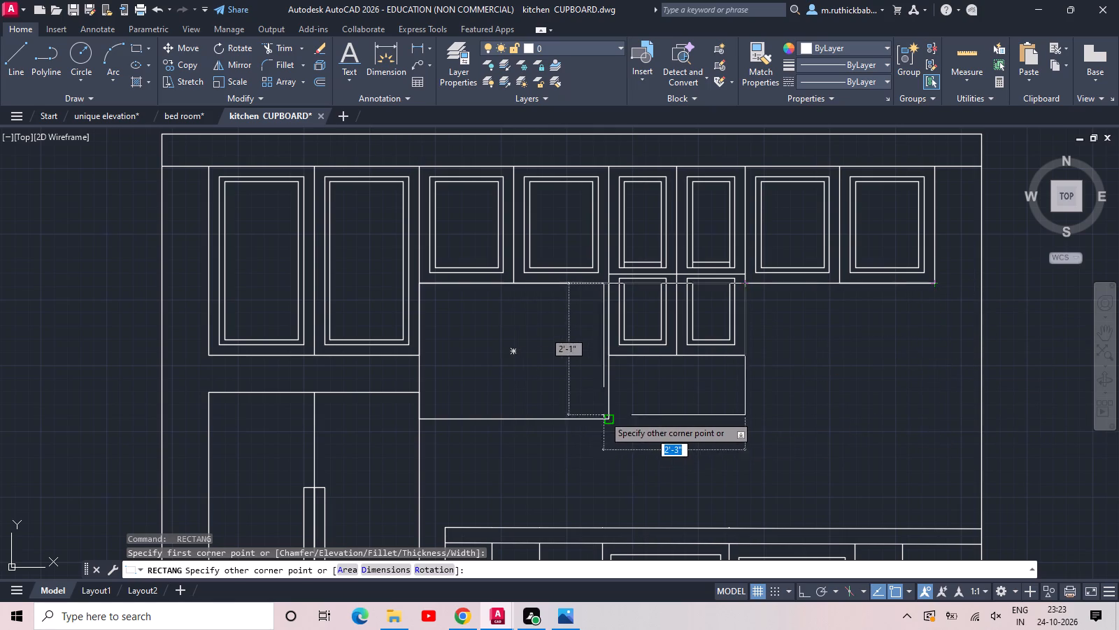
left_click(934, 419)
key("Escape")
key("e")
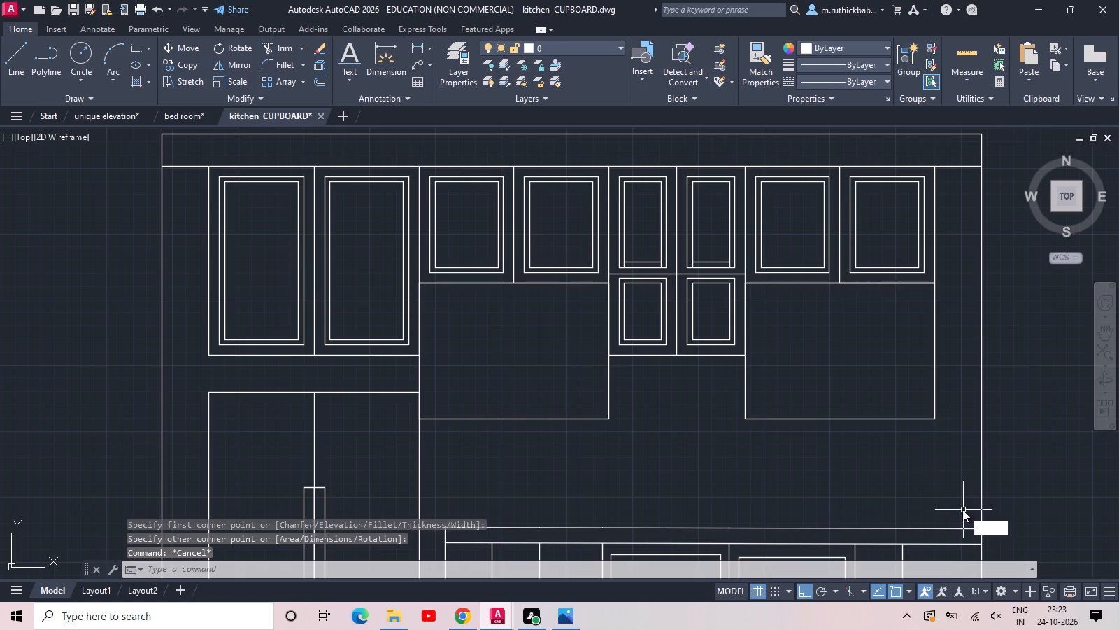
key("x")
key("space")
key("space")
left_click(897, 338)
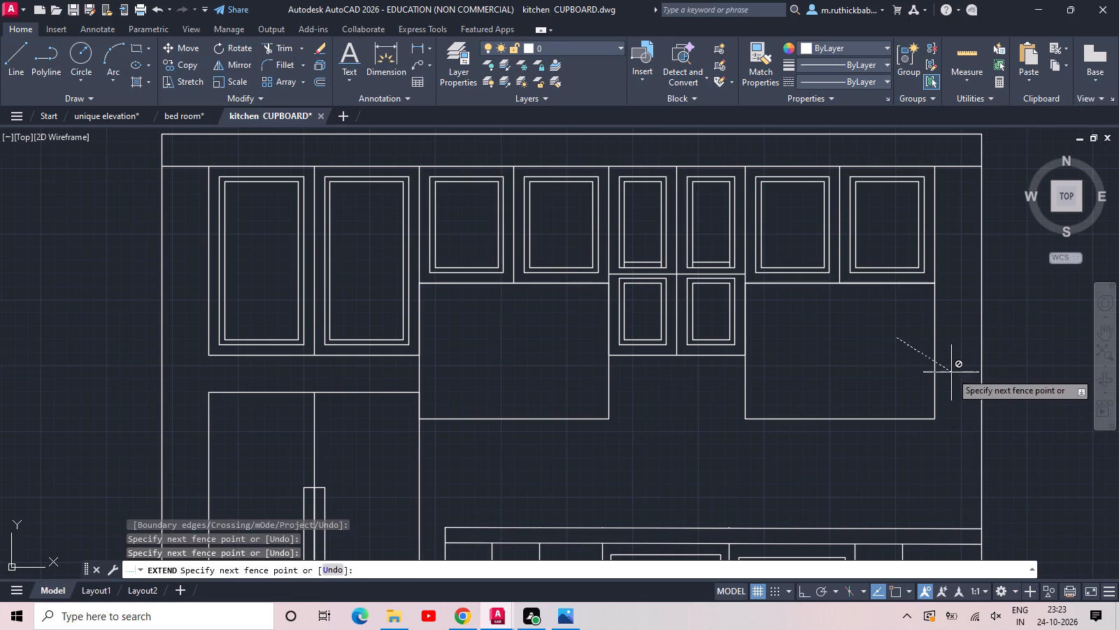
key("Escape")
Explode the right-hand panel rectangle below the upper cabinets and extend its outer vertical edge down to the countertop.
left_click_drag(946, 371, 918, 401)
left_click(897, 443)
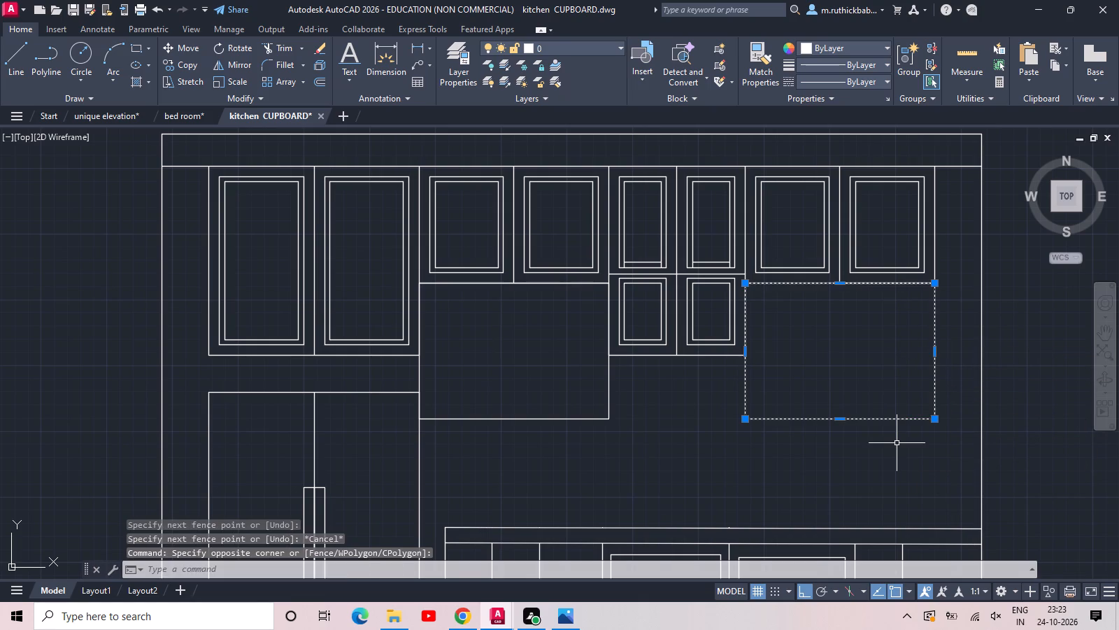
type("x ex")
key("space")
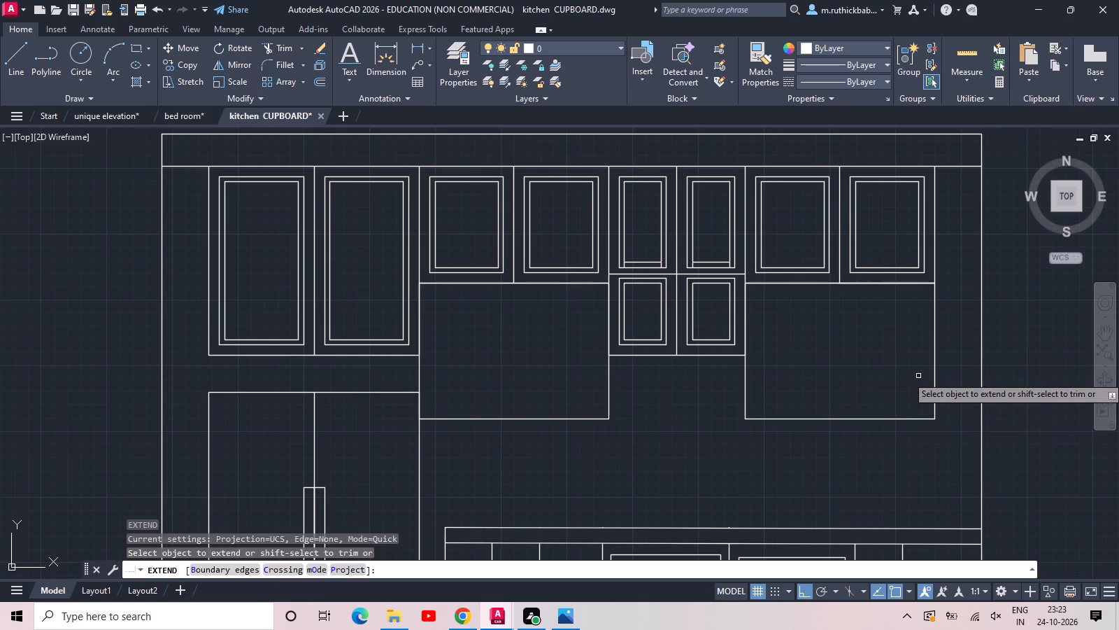
left_click(903, 376)
left_click(960, 361)
key("Escape")
Draw a range hood outline under the central upper cabinets with two sloping sides and a 2'-2" horizontal bottom line.
middle_click_drag(913, 382, 893, 381)
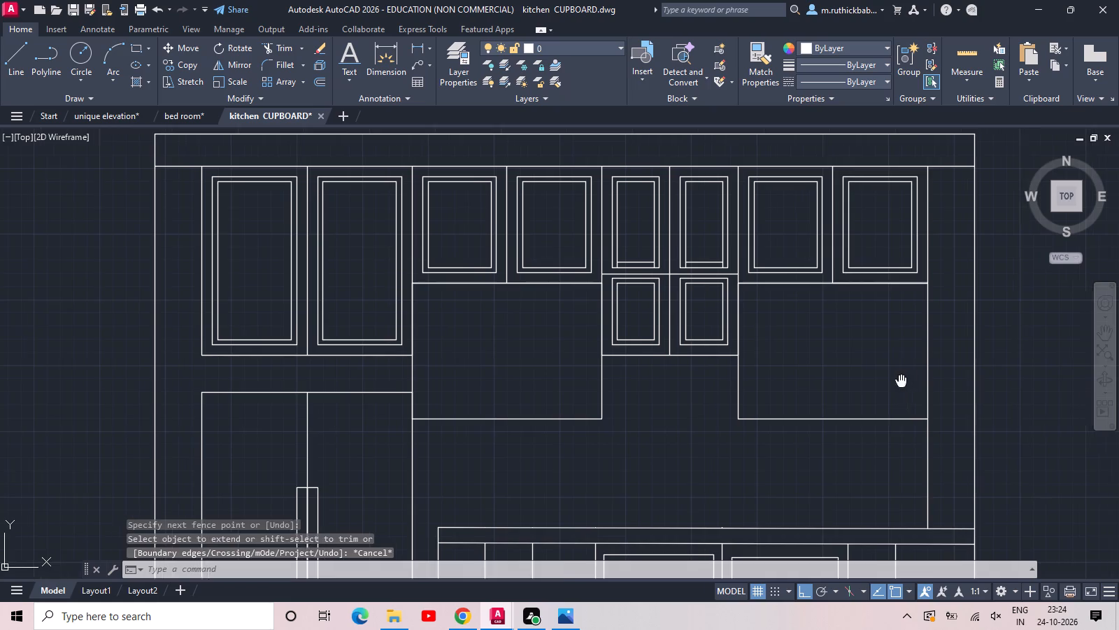
middle_click_drag(893, 381, 827, 385)
scroll(571, 407, "up", 2)
middle_click_drag(568, 403, 622, 472)
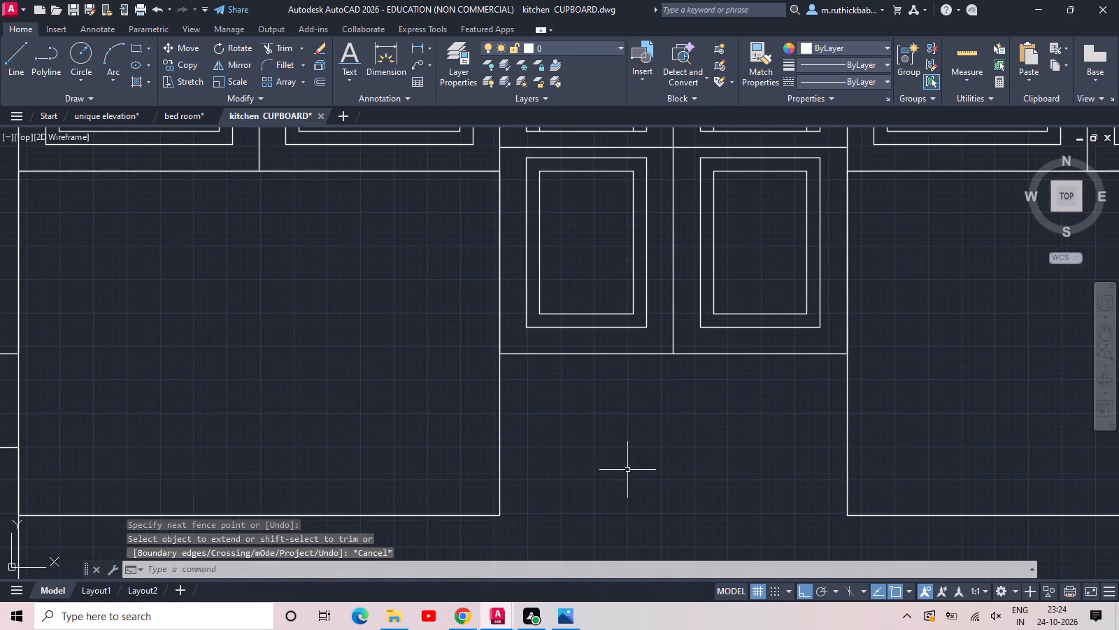
scroll(616, 448, "up", 1)
type("l")
key("space")
scroll(585, 436, "down", 2)
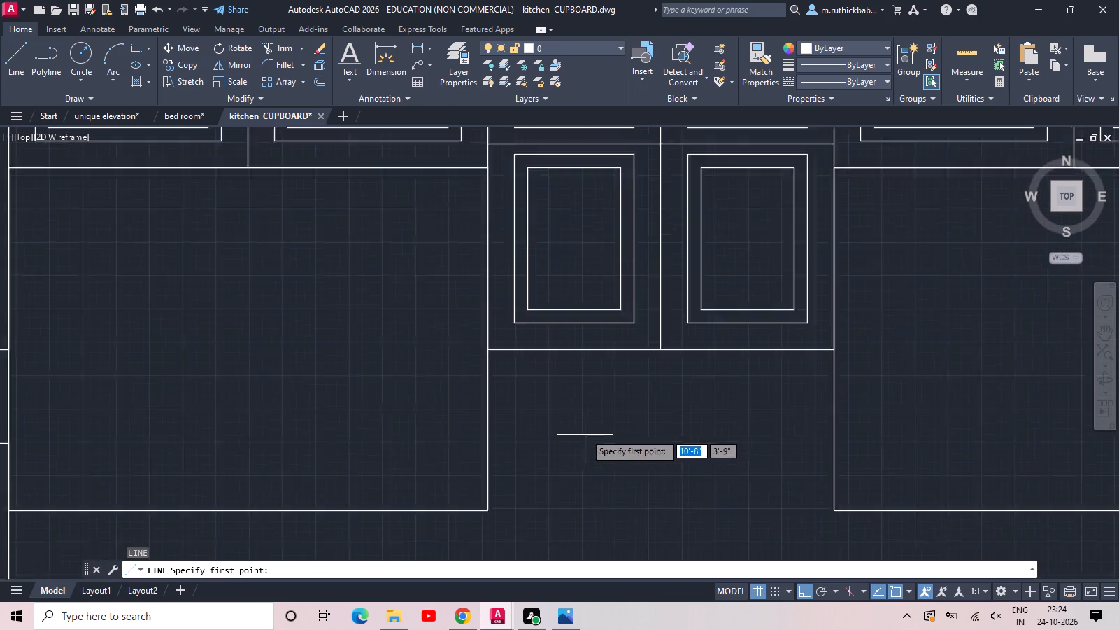
left_click(592, 382)
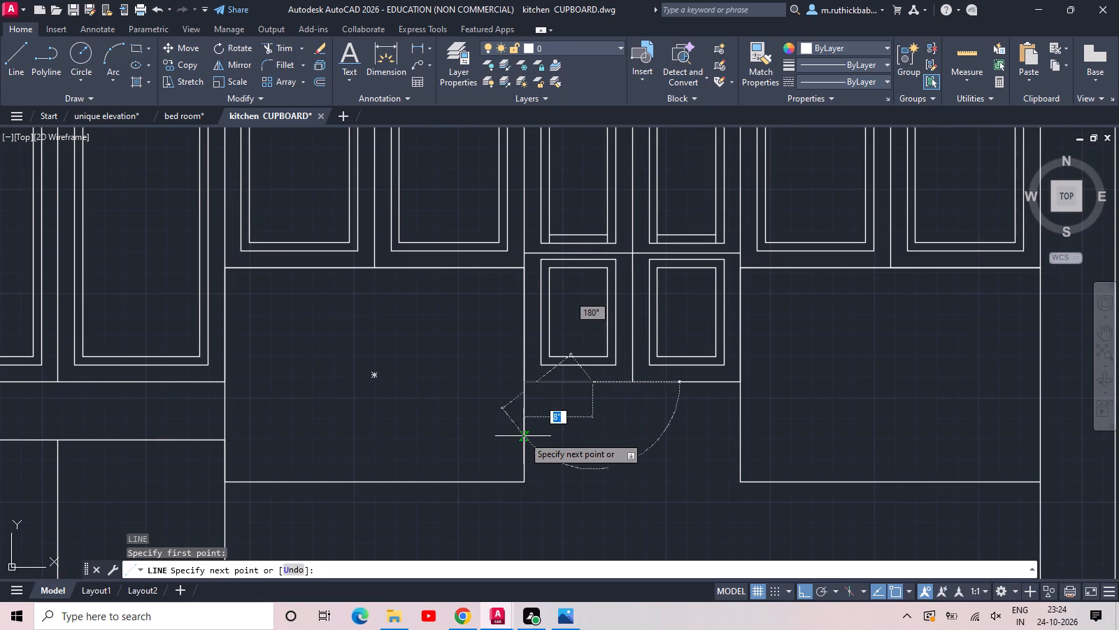
left_click(523, 435)
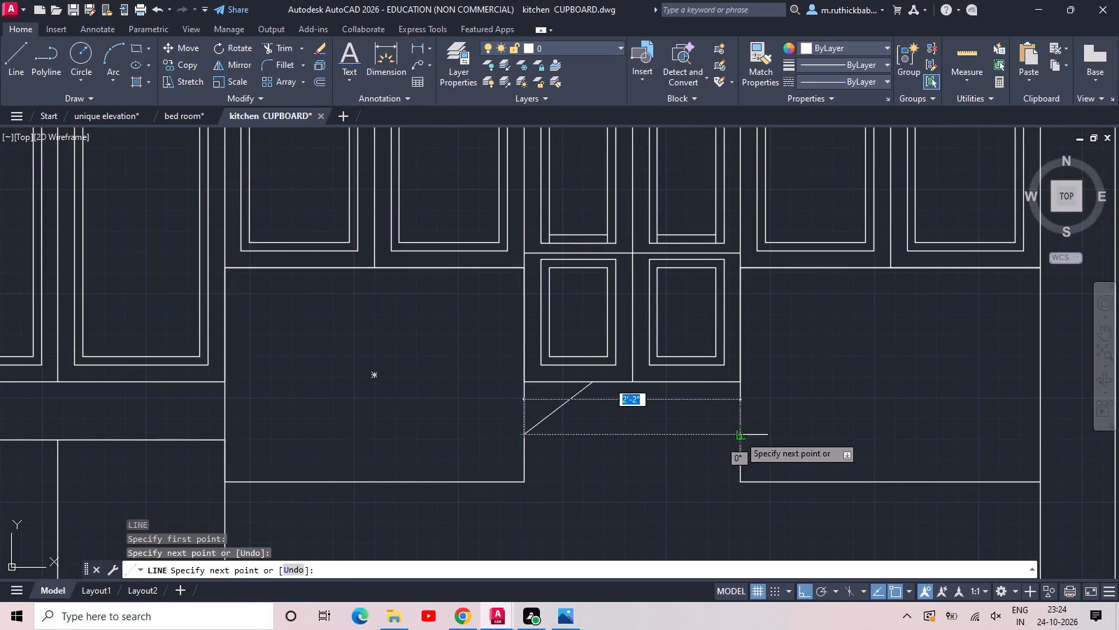
left_click(739, 435)
left_click(676, 384)
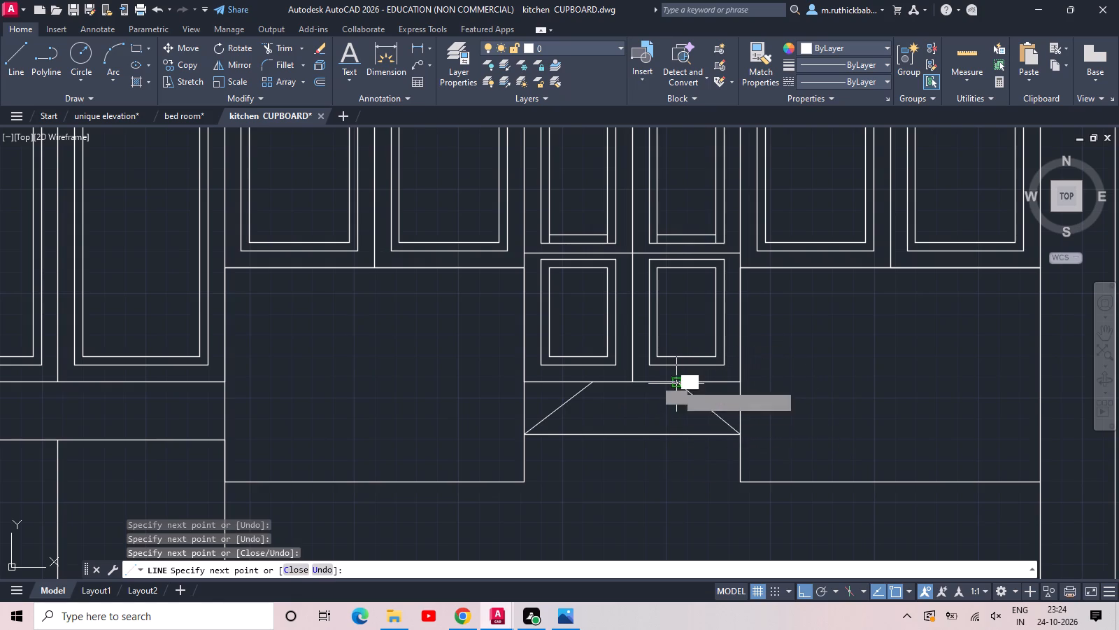
key("Escape")
scroll(648, 424, "down", 1)
middle_click_drag(650, 454, 625, 410)
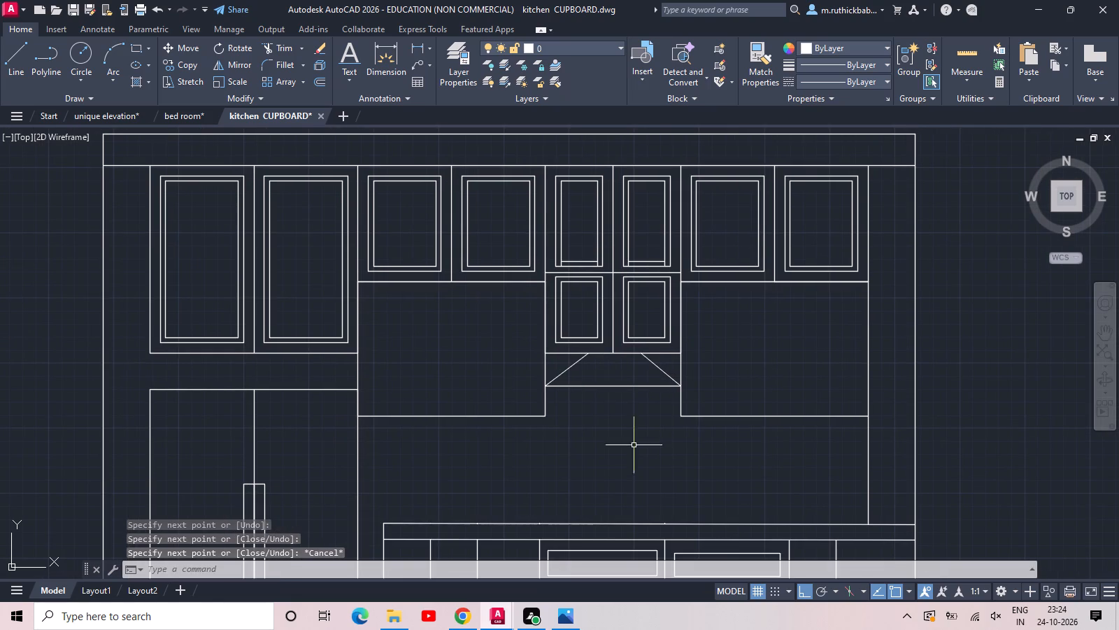
Save the kitchen cupboard drawing.
key("ctrl+s")
key("ctrl+s")
key("ctrl+s")
Add the single-line text title KITCHEN ELEVATION horizontally below the cupboard elevation.
scroll(634, 452, "down", 2, "ctrl")
middle_click_drag(631, 463, 579, 318)
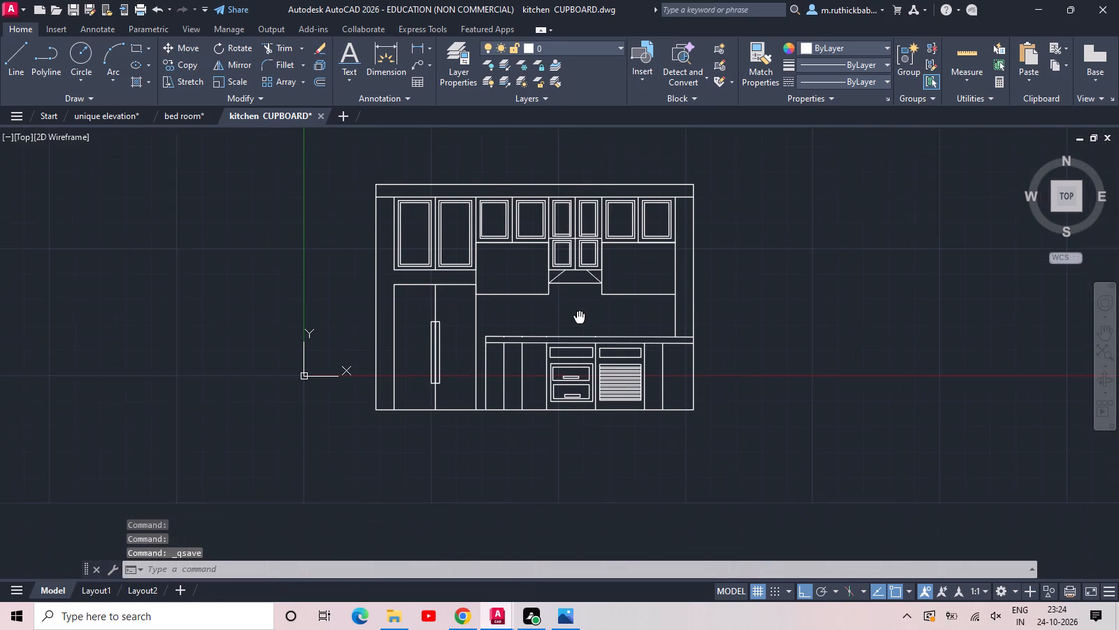
middle_click_drag(579, 318, 579, 317)
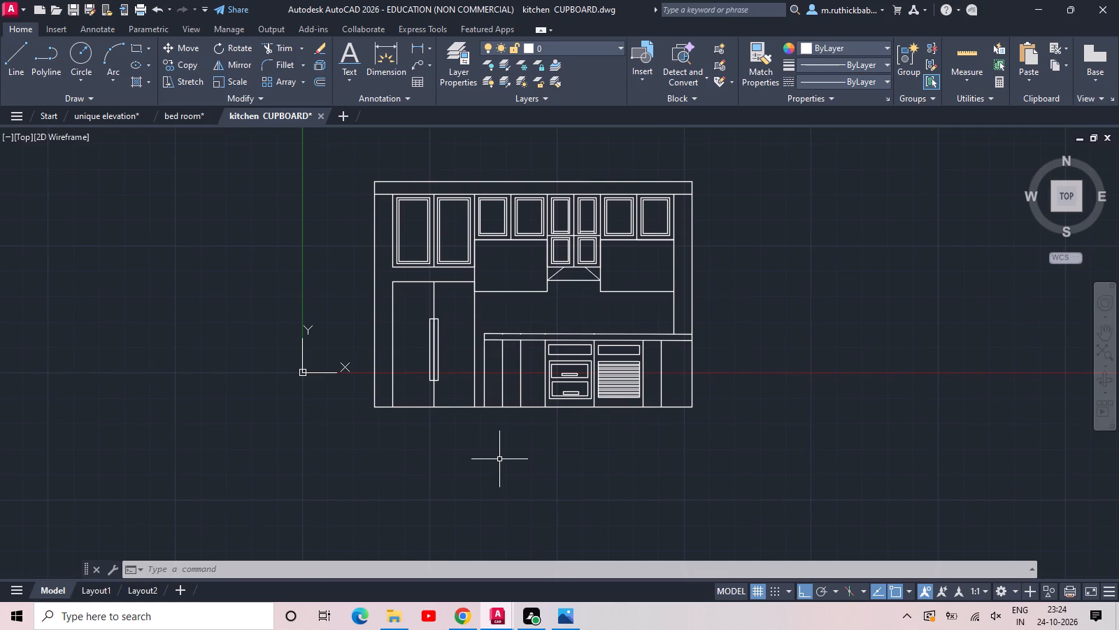
left_click(344, 58)
left_click(467, 476)
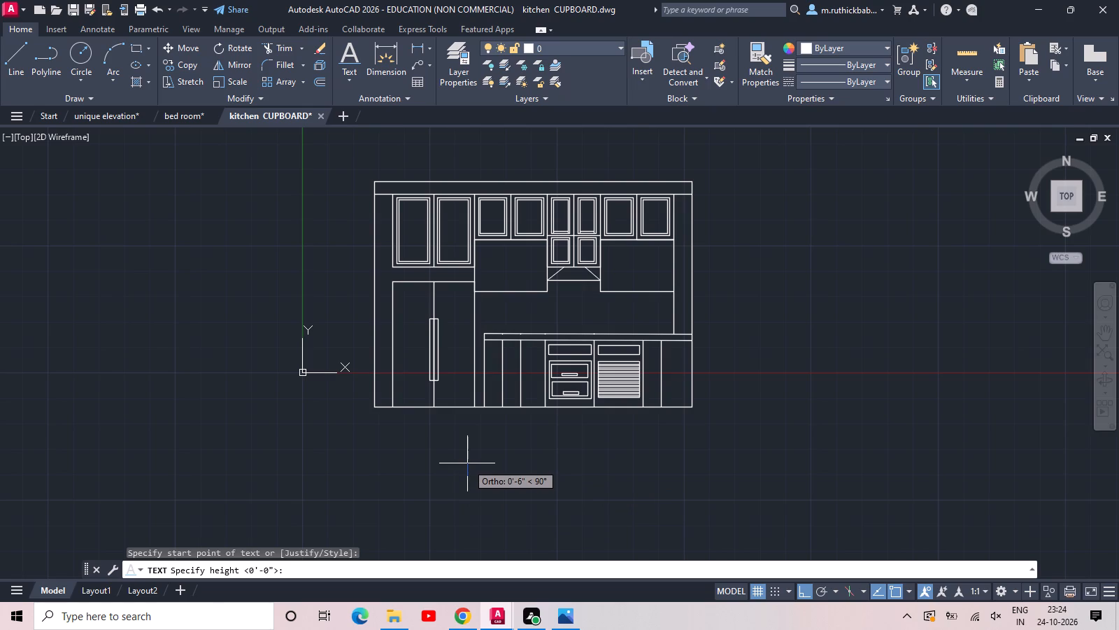
left_click(466, 460)
left_click(835, 491)
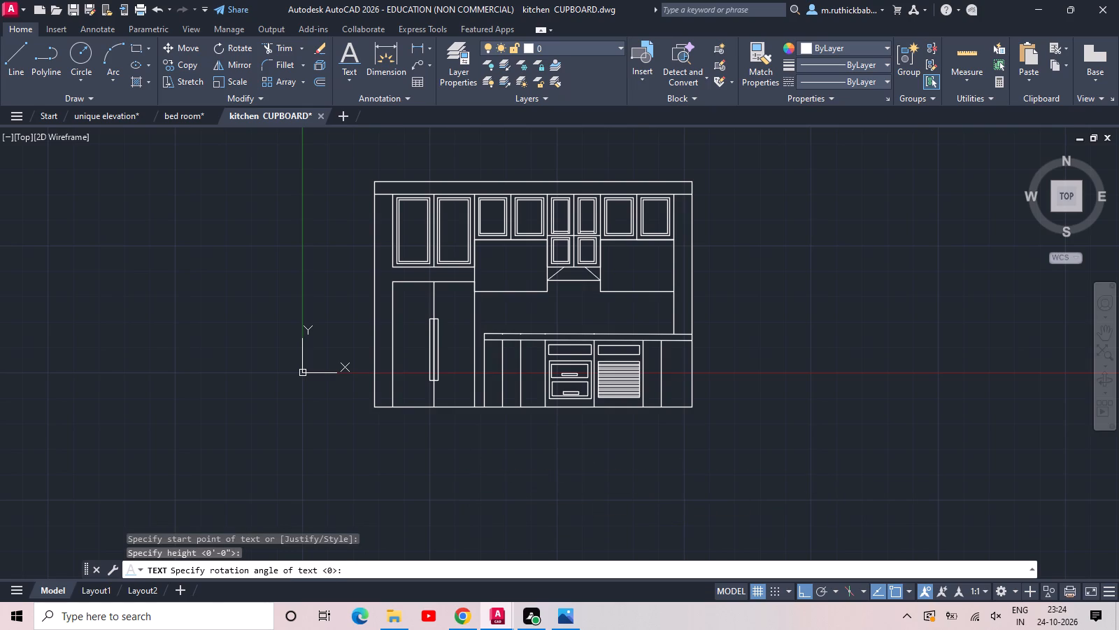
left_click(429, 447)
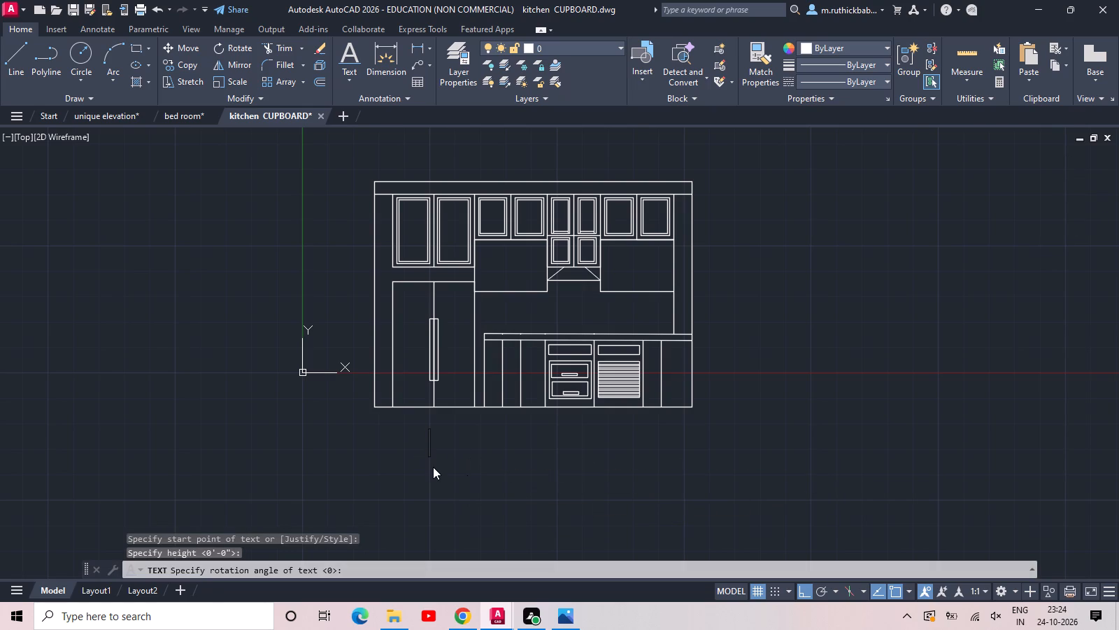
type("ki")
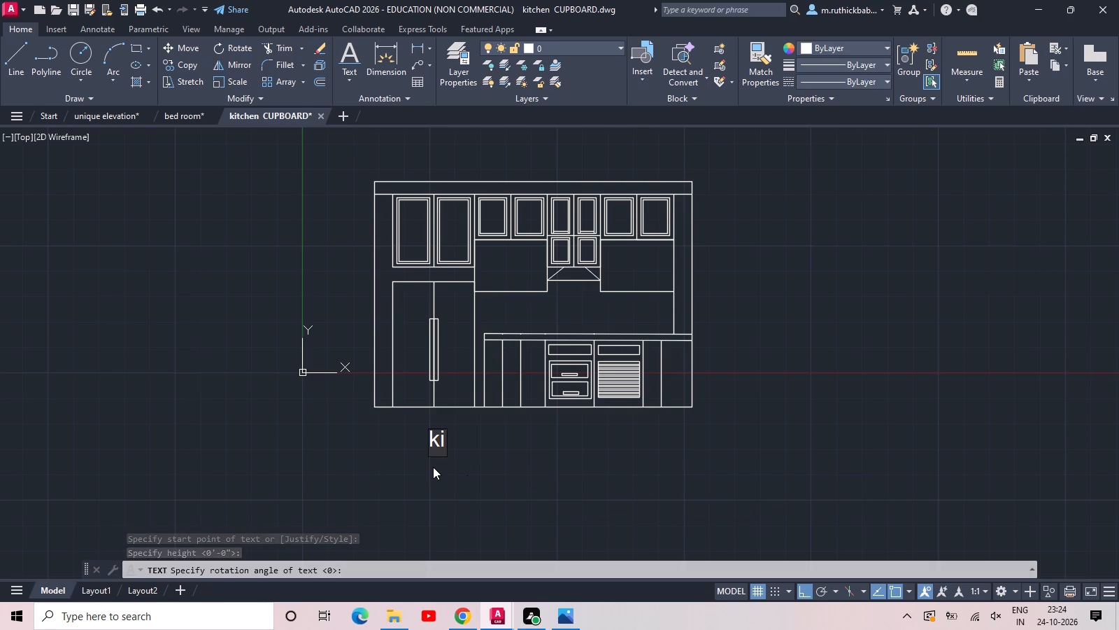
key("BackSpace")
key("BackSpace")
type("KITCHEN ELEVATIO")
key("space")
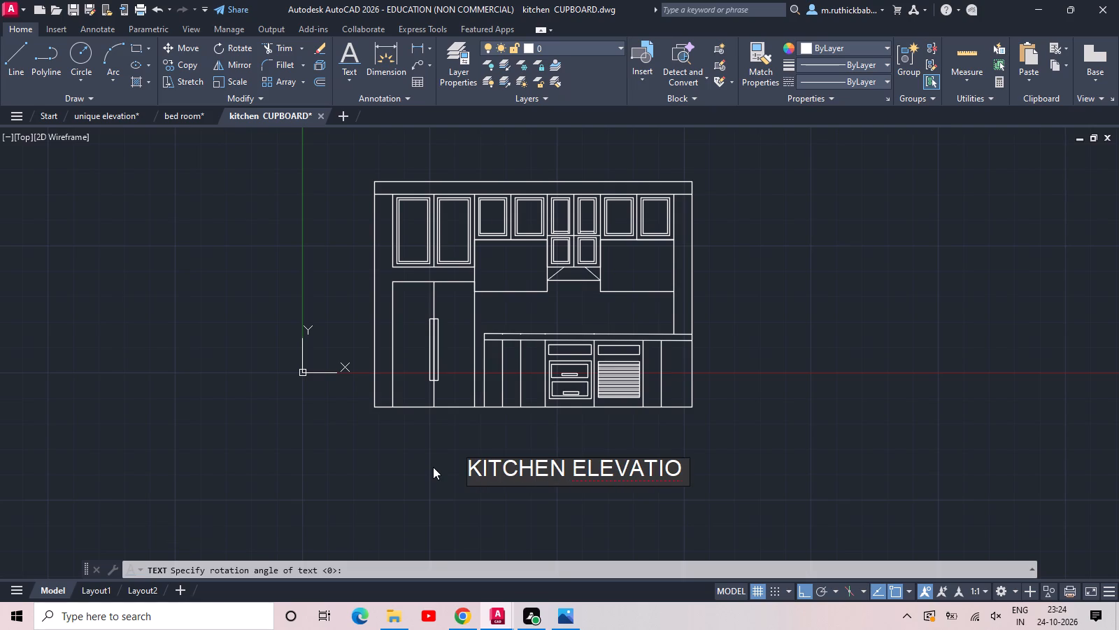
key("BackSpace")
key("BackSpace")
key("BackSpace")
type("IO N")
key("BackSpace")
key("BackSpace")
type("N")
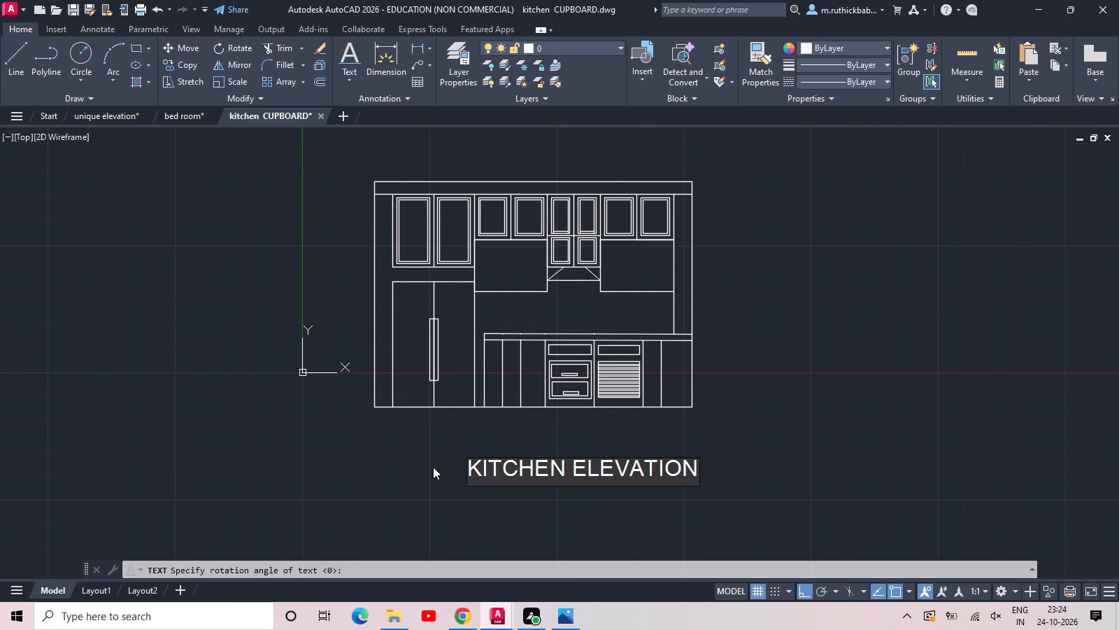
key("space")
key("Return")
key("Return")
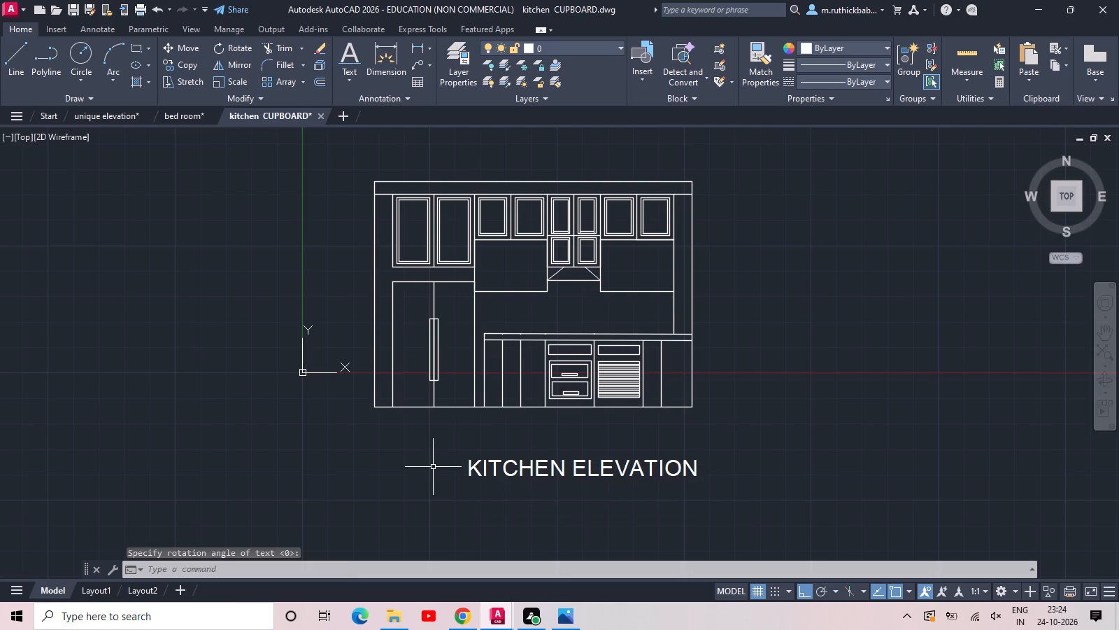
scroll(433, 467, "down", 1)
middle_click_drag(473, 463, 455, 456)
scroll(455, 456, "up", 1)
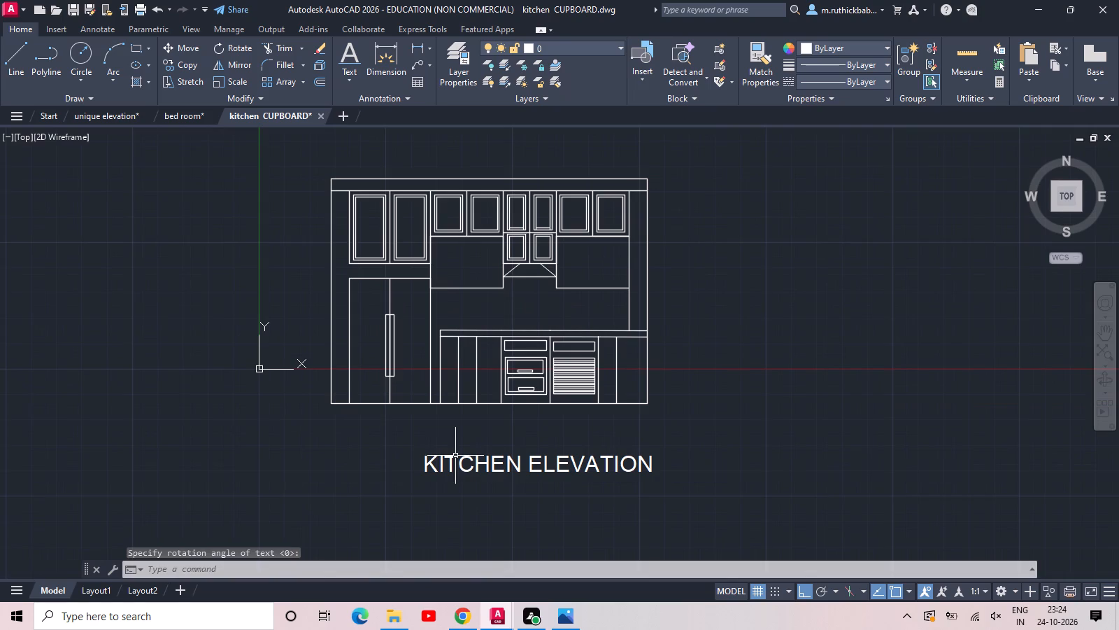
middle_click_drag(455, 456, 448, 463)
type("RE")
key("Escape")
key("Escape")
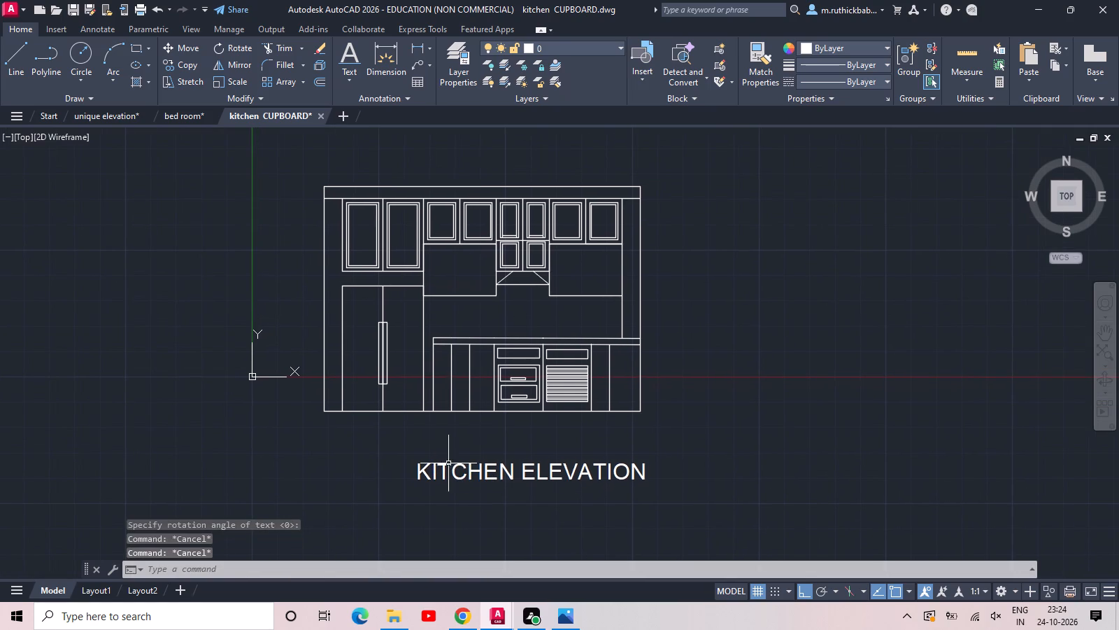
Save the drawing with its new title.
key("ctrl+s")
key("ctrl+s")
Set up a single-sheet plot with DWG To PDF.pc3, using a centred window around the kitchen elevation and its title.
key("ctrl+p")
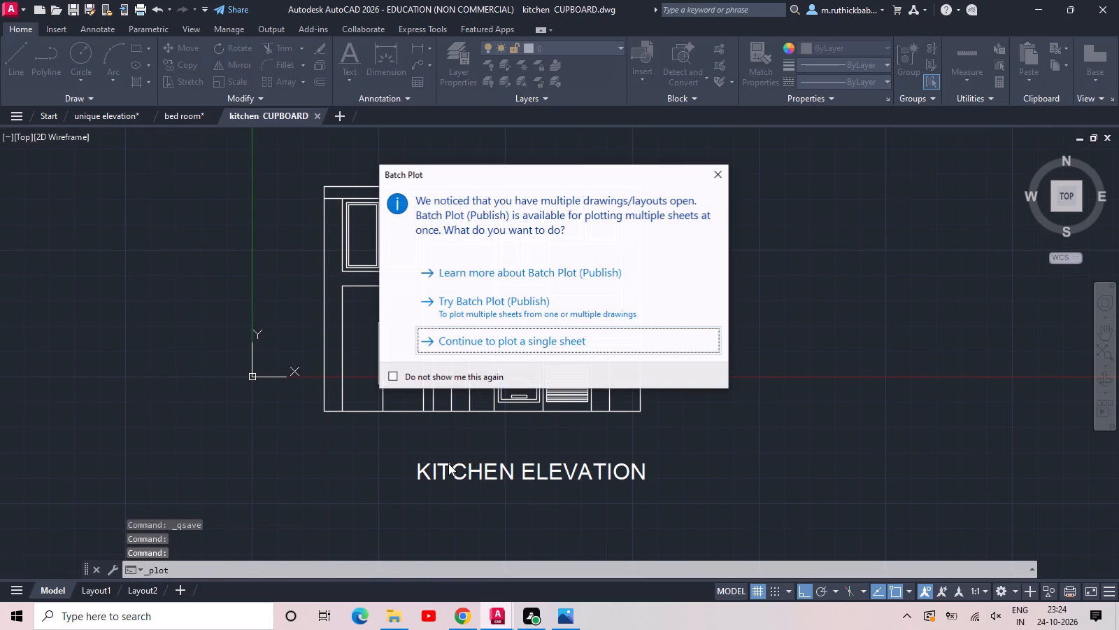
left_click(508, 335)
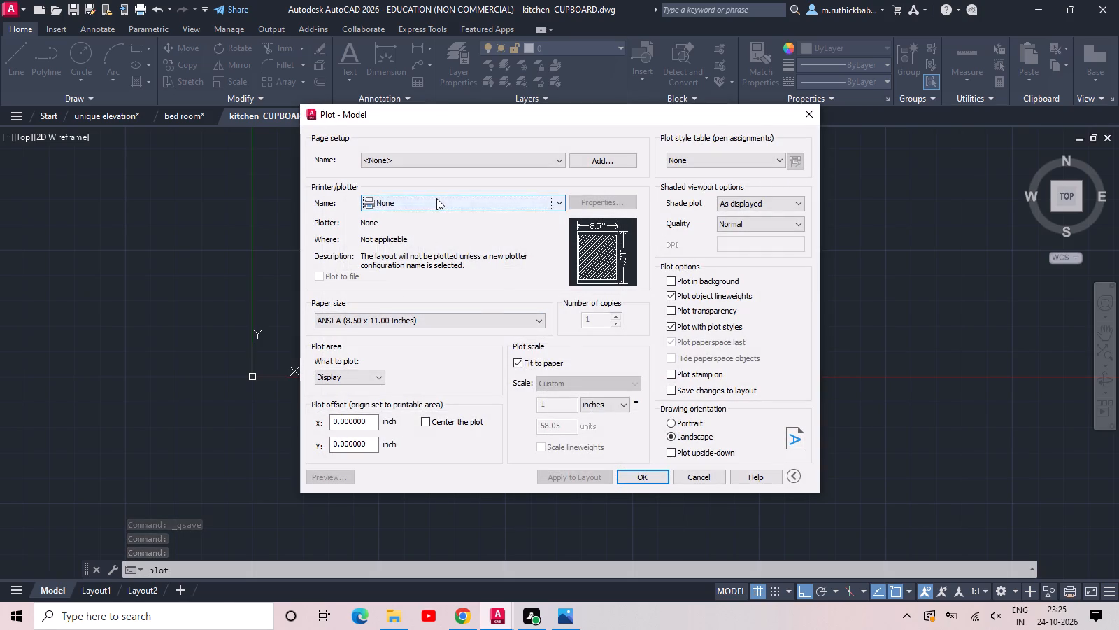
left_click(436, 198)
left_click(426, 367)
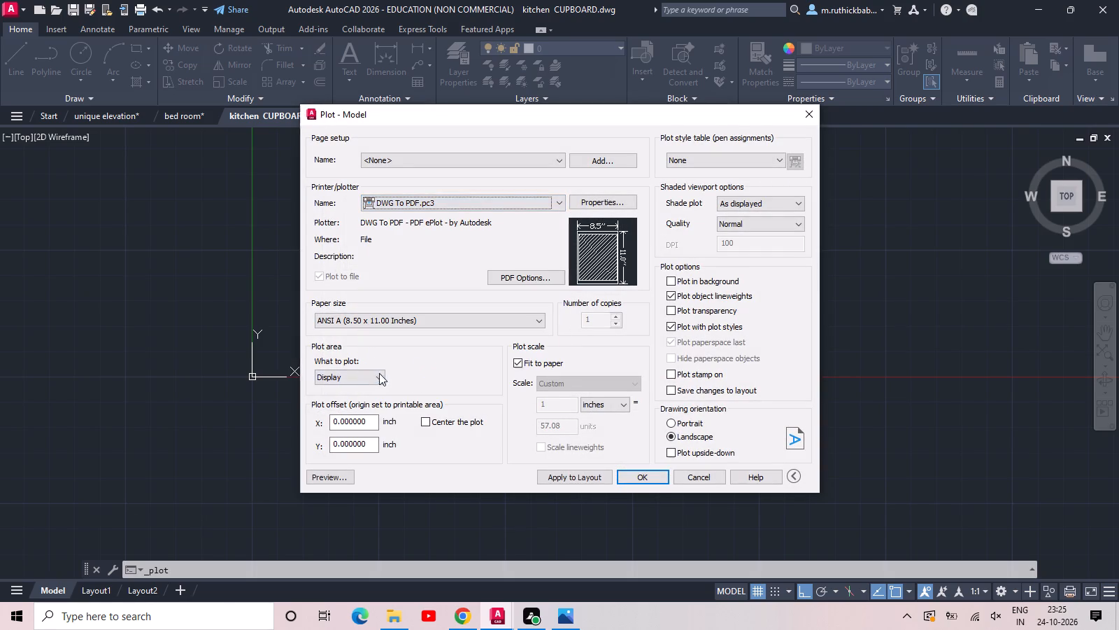
left_click(378, 373)
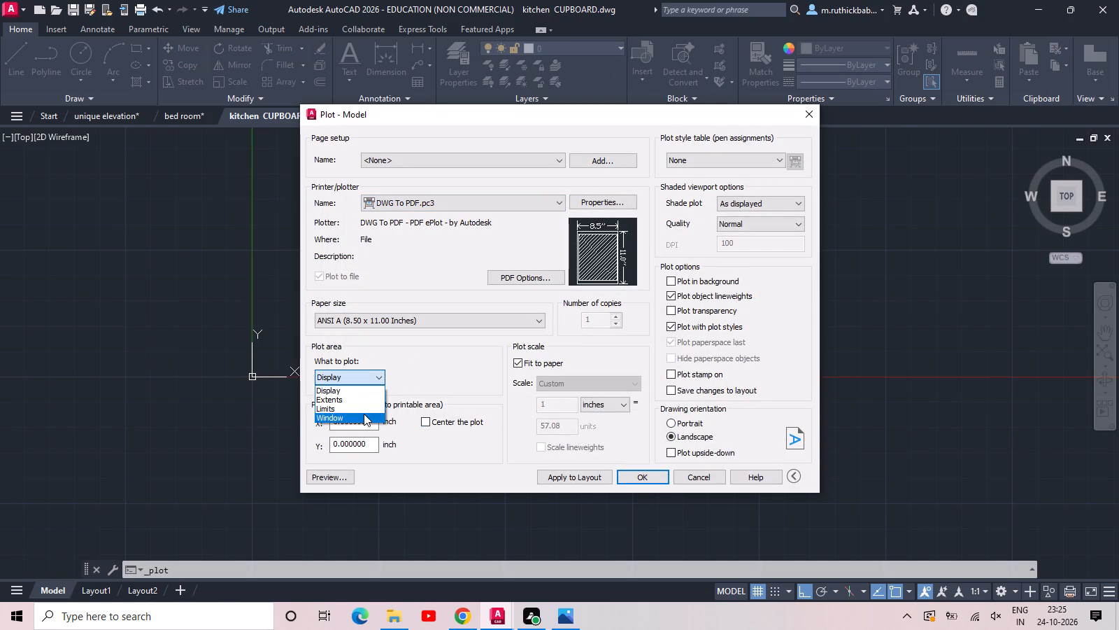
left_click(364, 414)
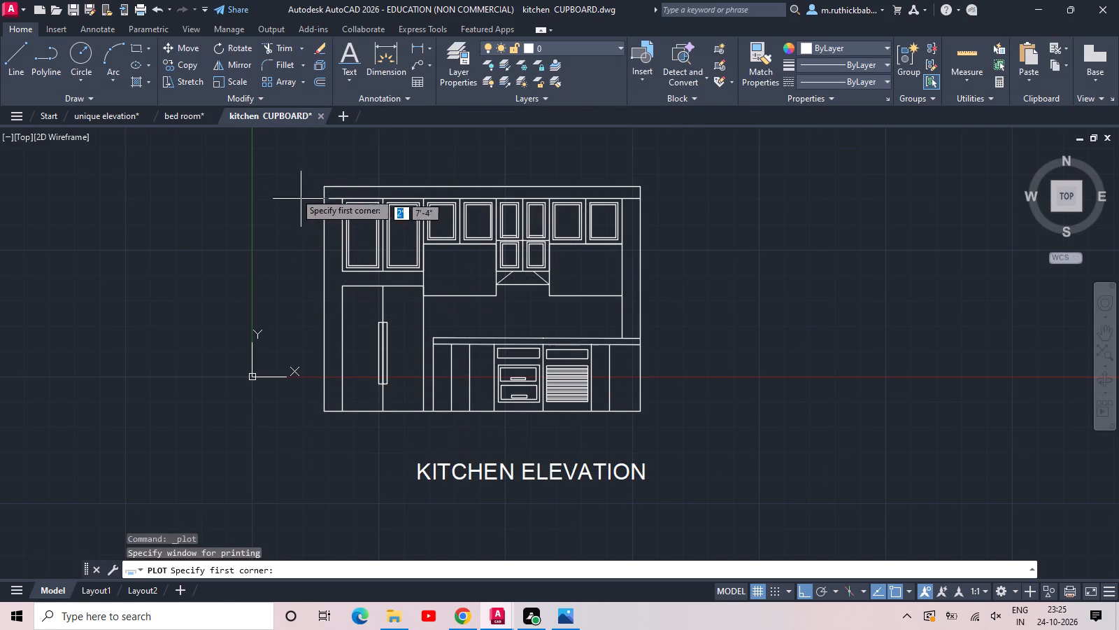
left_click(292, 172)
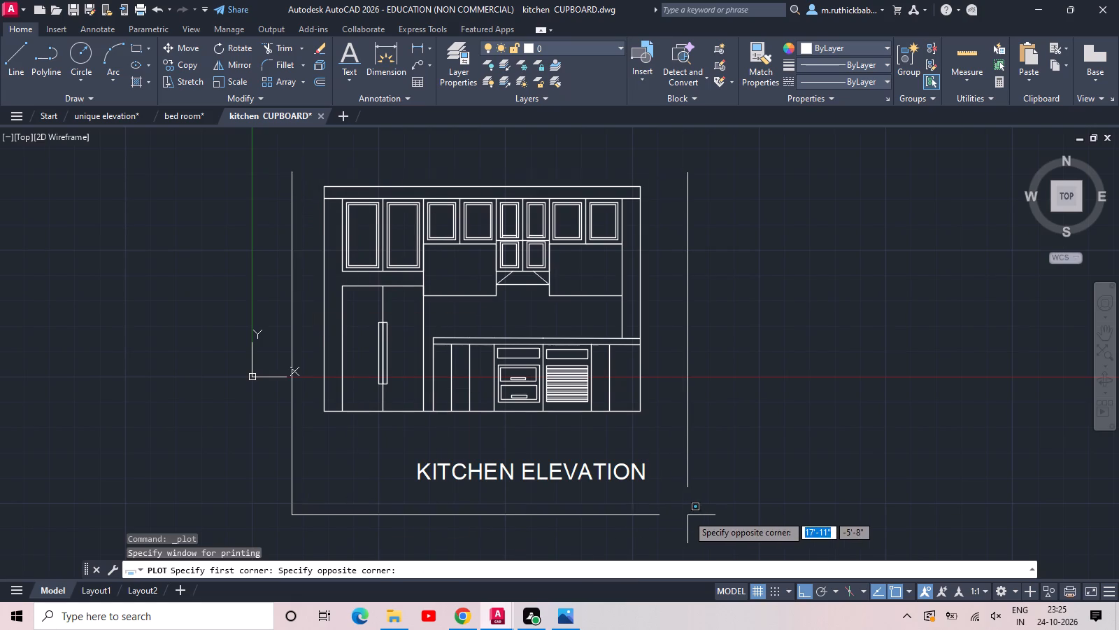
left_click(687, 514)
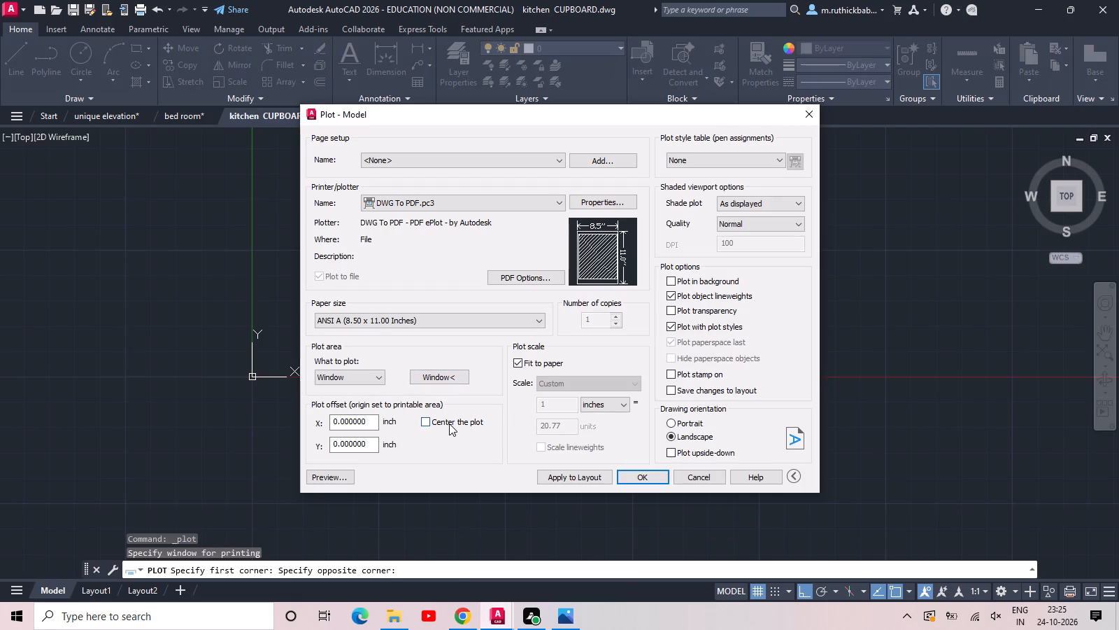
left_click(448, 421)
Plot the sheet to the Documents folder as kitchen CUPBOARD-Model.pdf and view the resulting PDF.
left_click(636, 474)
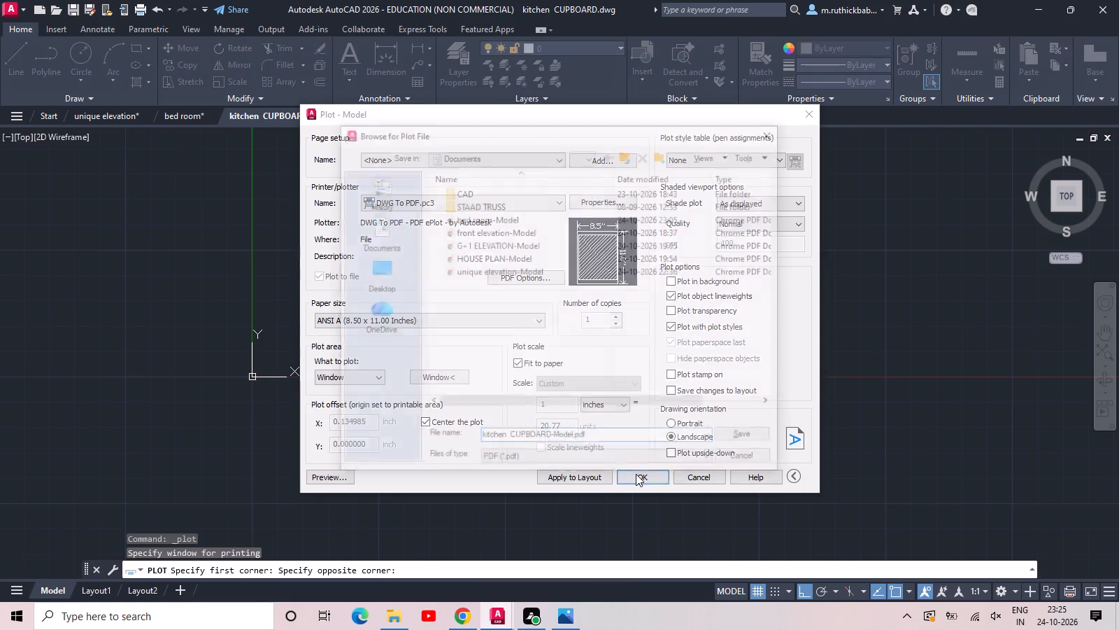
left_click(753, 436)
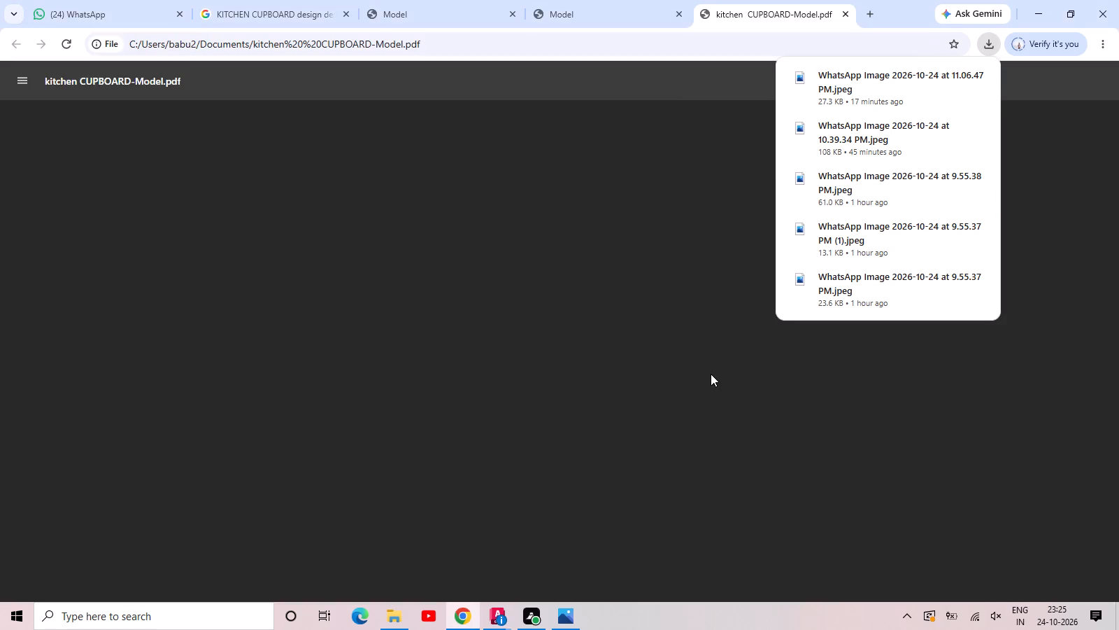
scroll(487, 155, "down", 2)
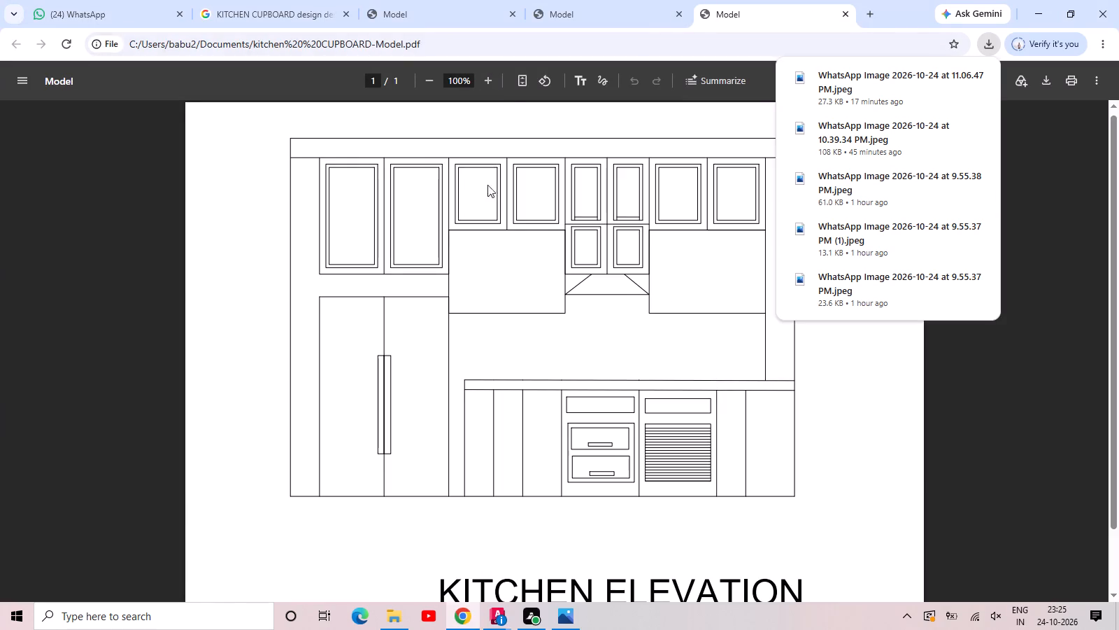